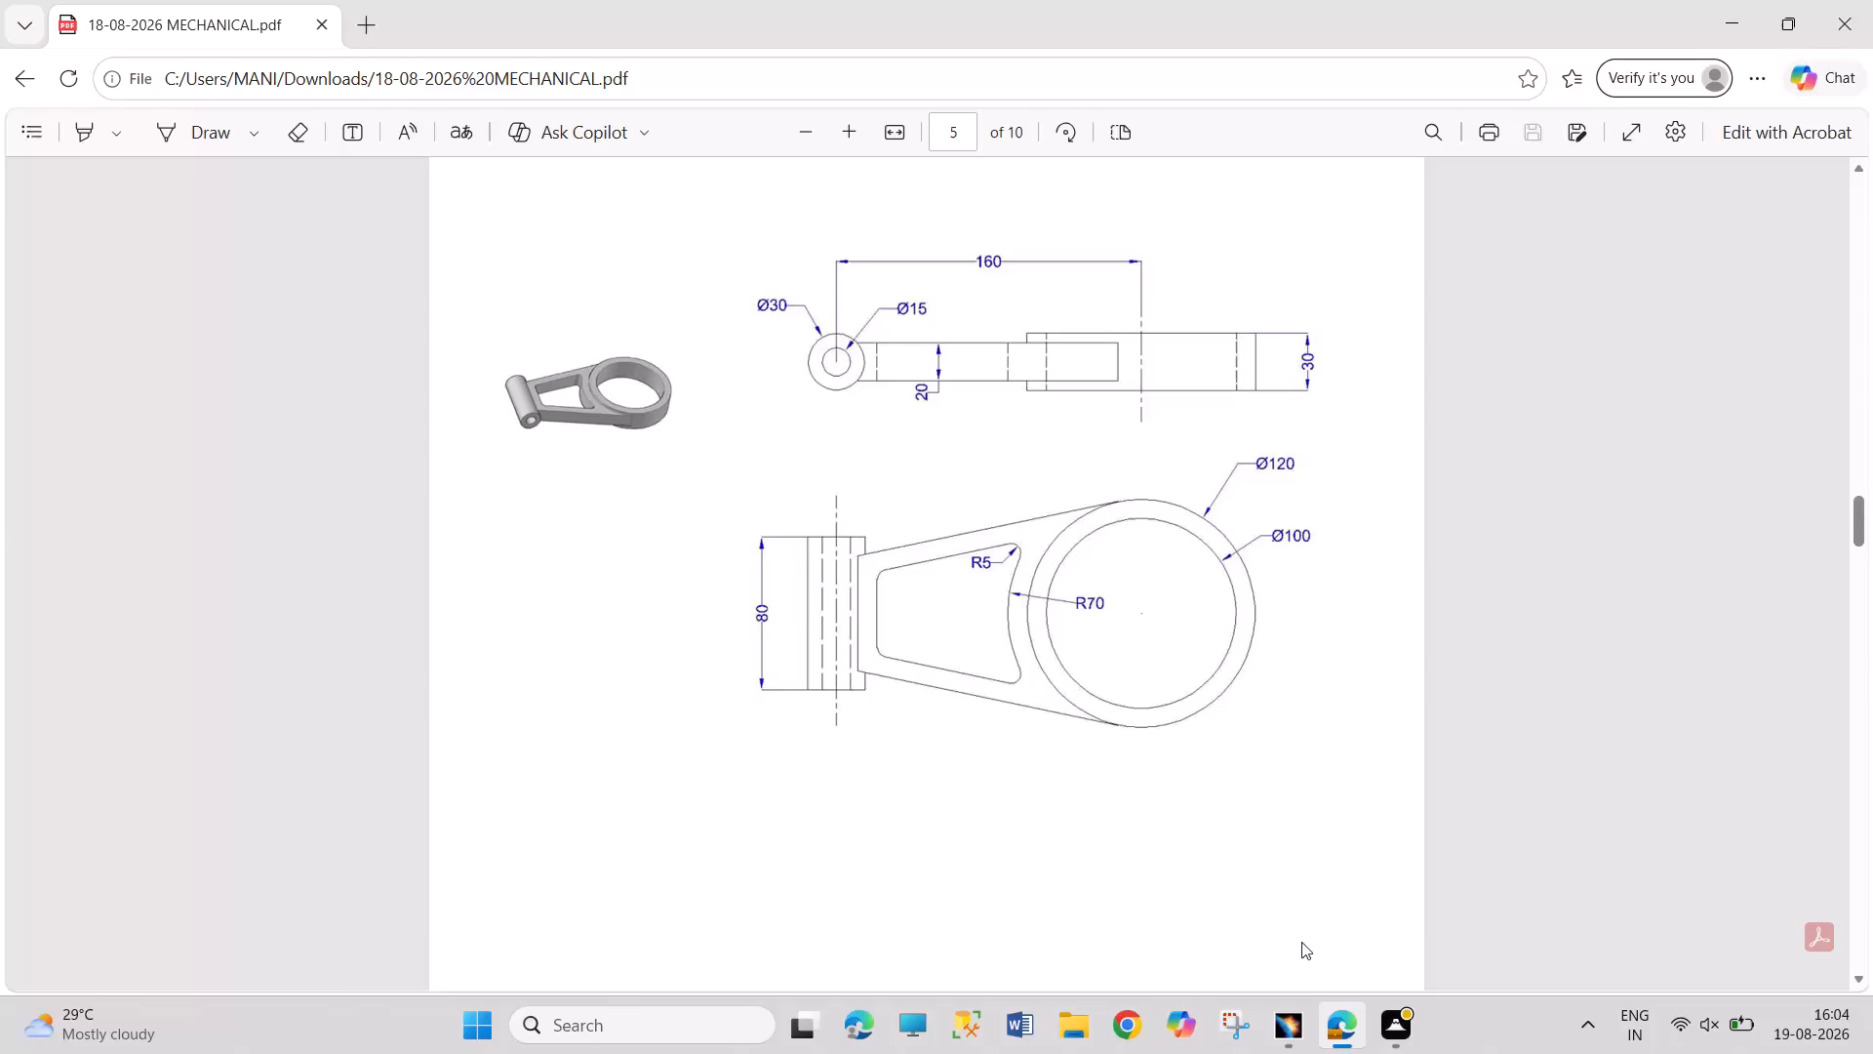
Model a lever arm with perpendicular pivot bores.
Switch to CATIA and close the open part document PART 1.2.
{"action": "left_click", "coordinate": [1301, 1034]}
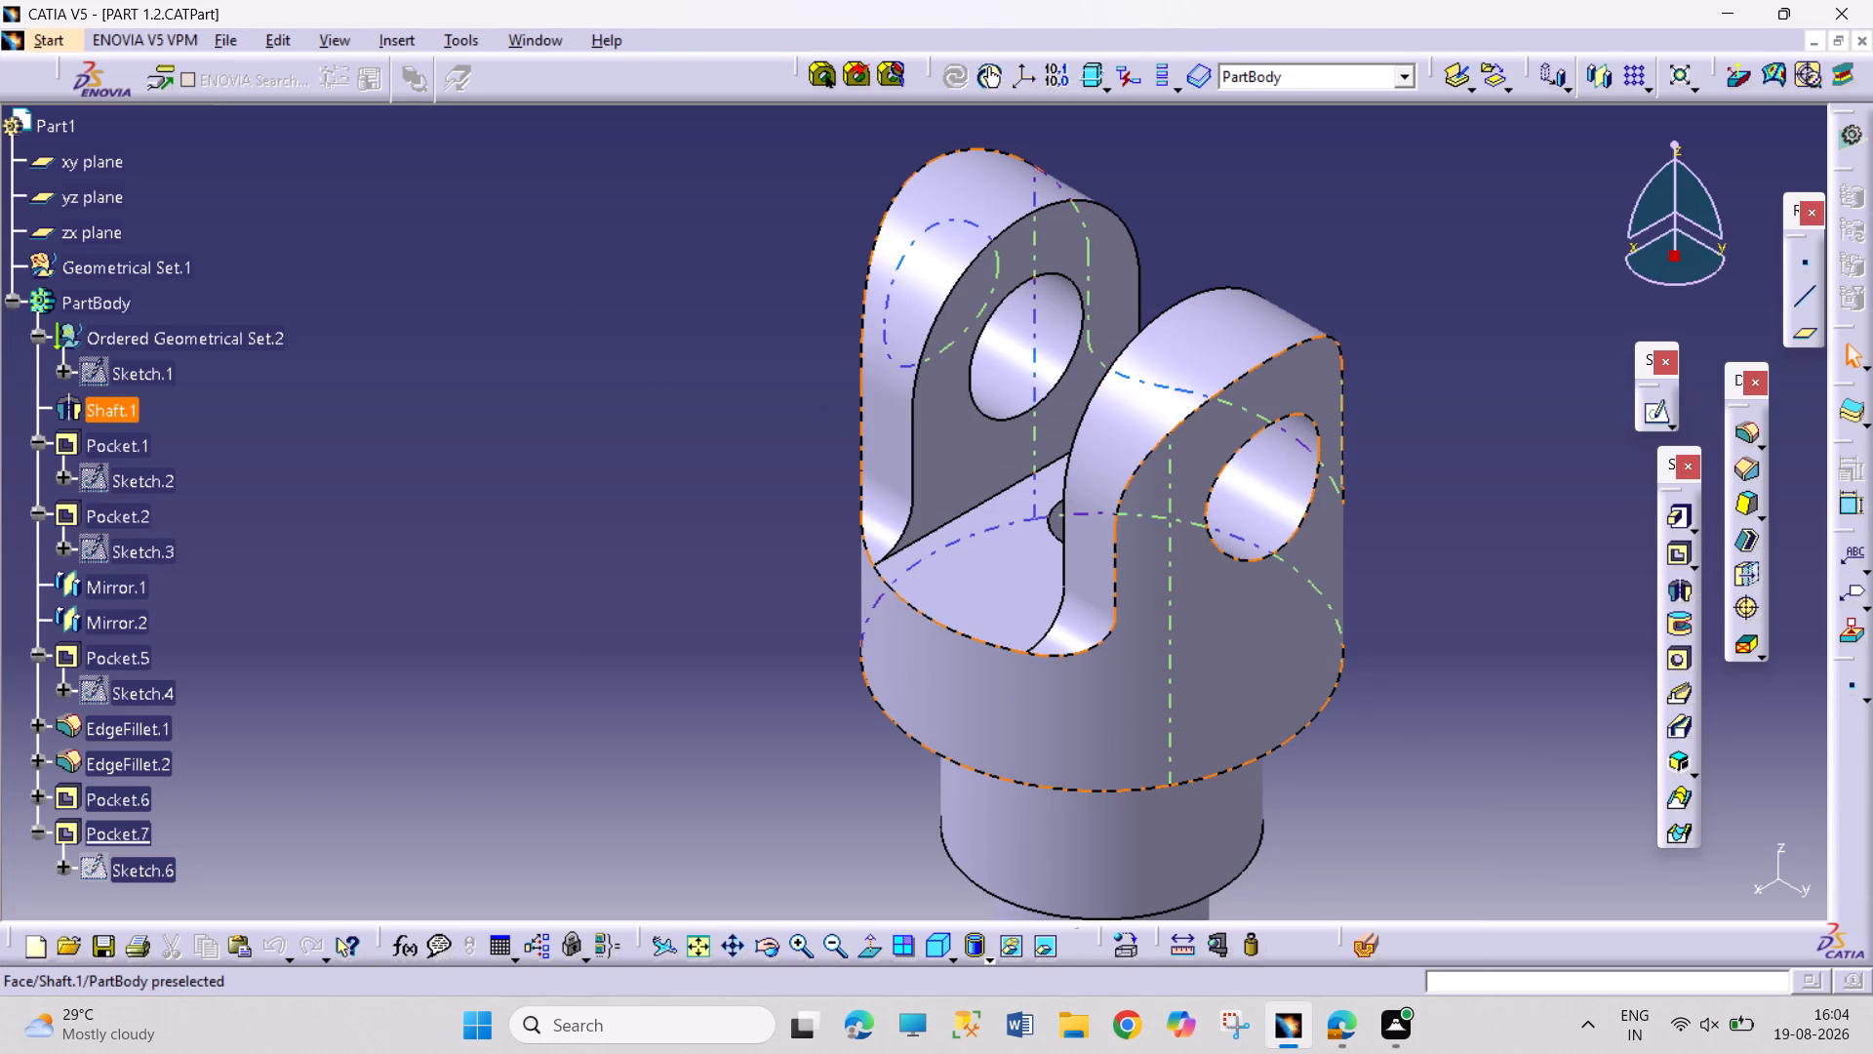
{"action": "left_click", "coordinate": [1858, 40]}
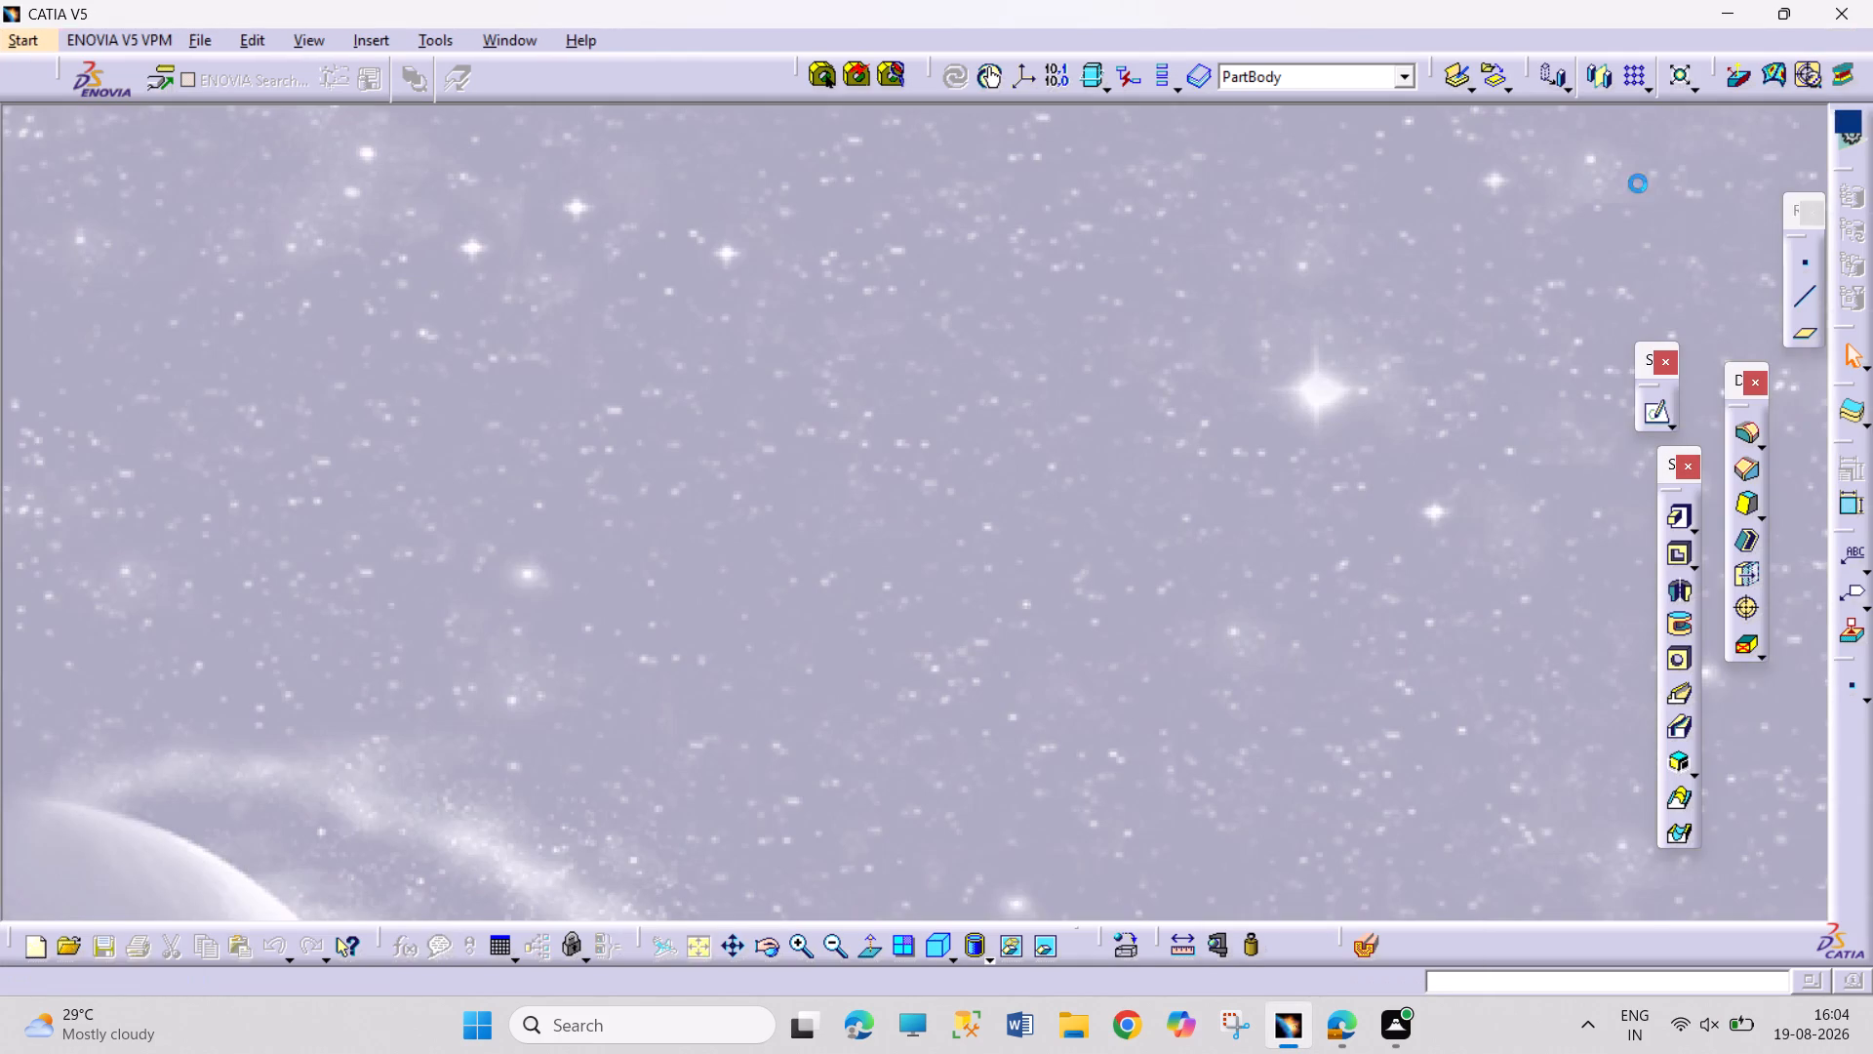
Create a new mechanical design part.
{"action": "left_click", "coordinate": [44, 45]}
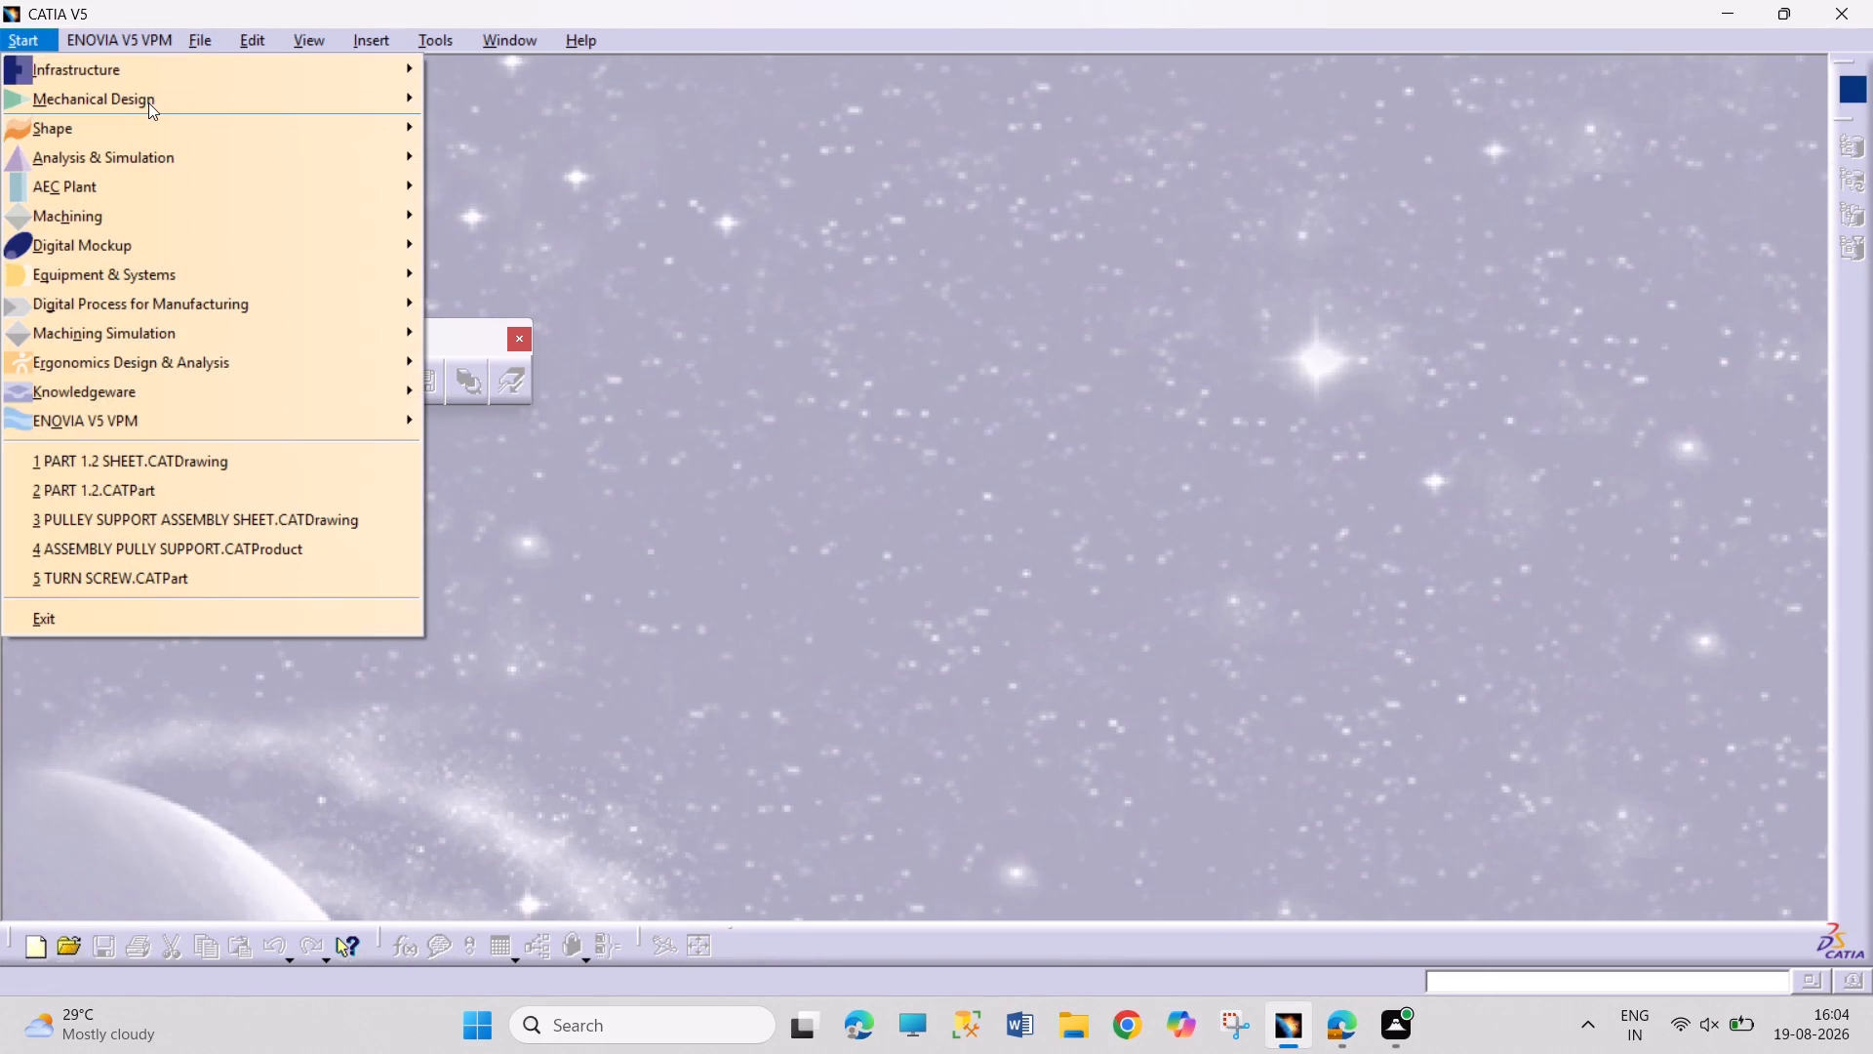
{"action": "left_click", "coordinate": [150, 102]}
{"action": "left_click", "coordinate": [629, 91]}
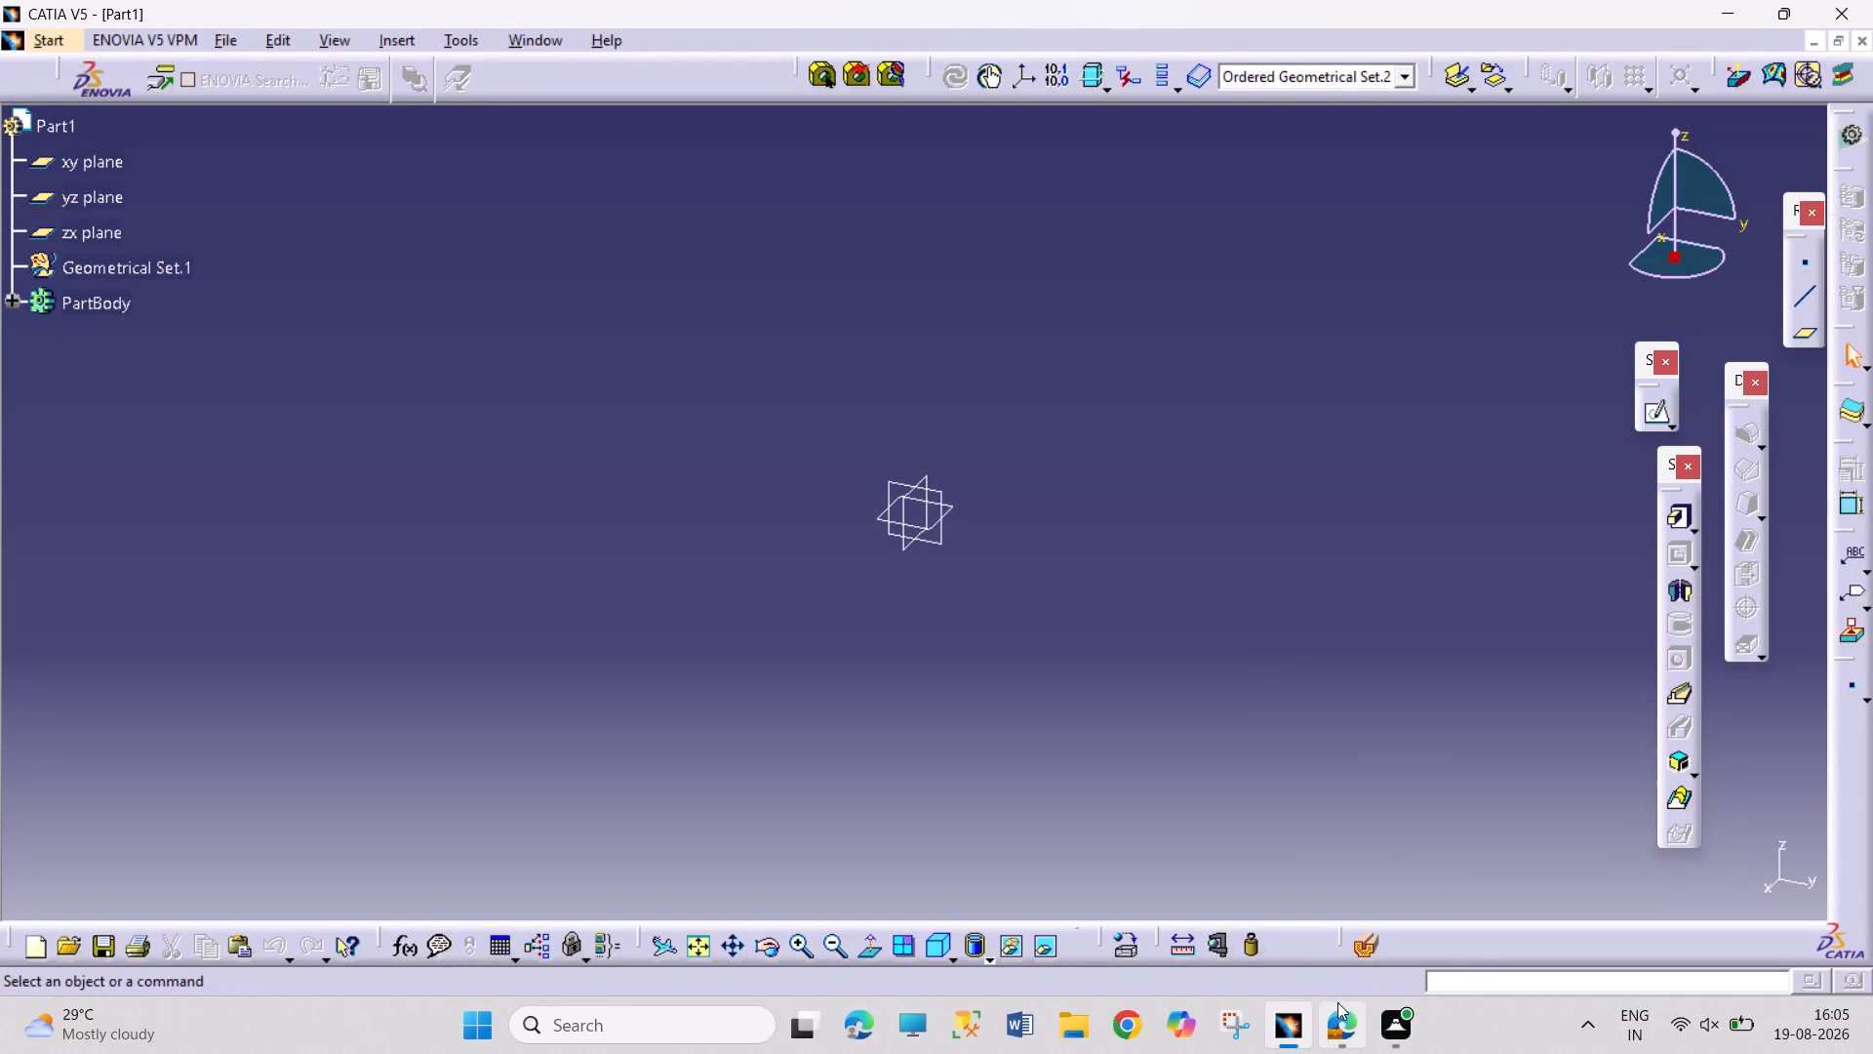
Sketch two concentric circles at the origin of the xy plane, about 134 mm and 108 mm in diameter.
{"action": "left_click", "coordinate": [956, 509]}
{"action": "left_click", "coordinate": [1652, 416]}
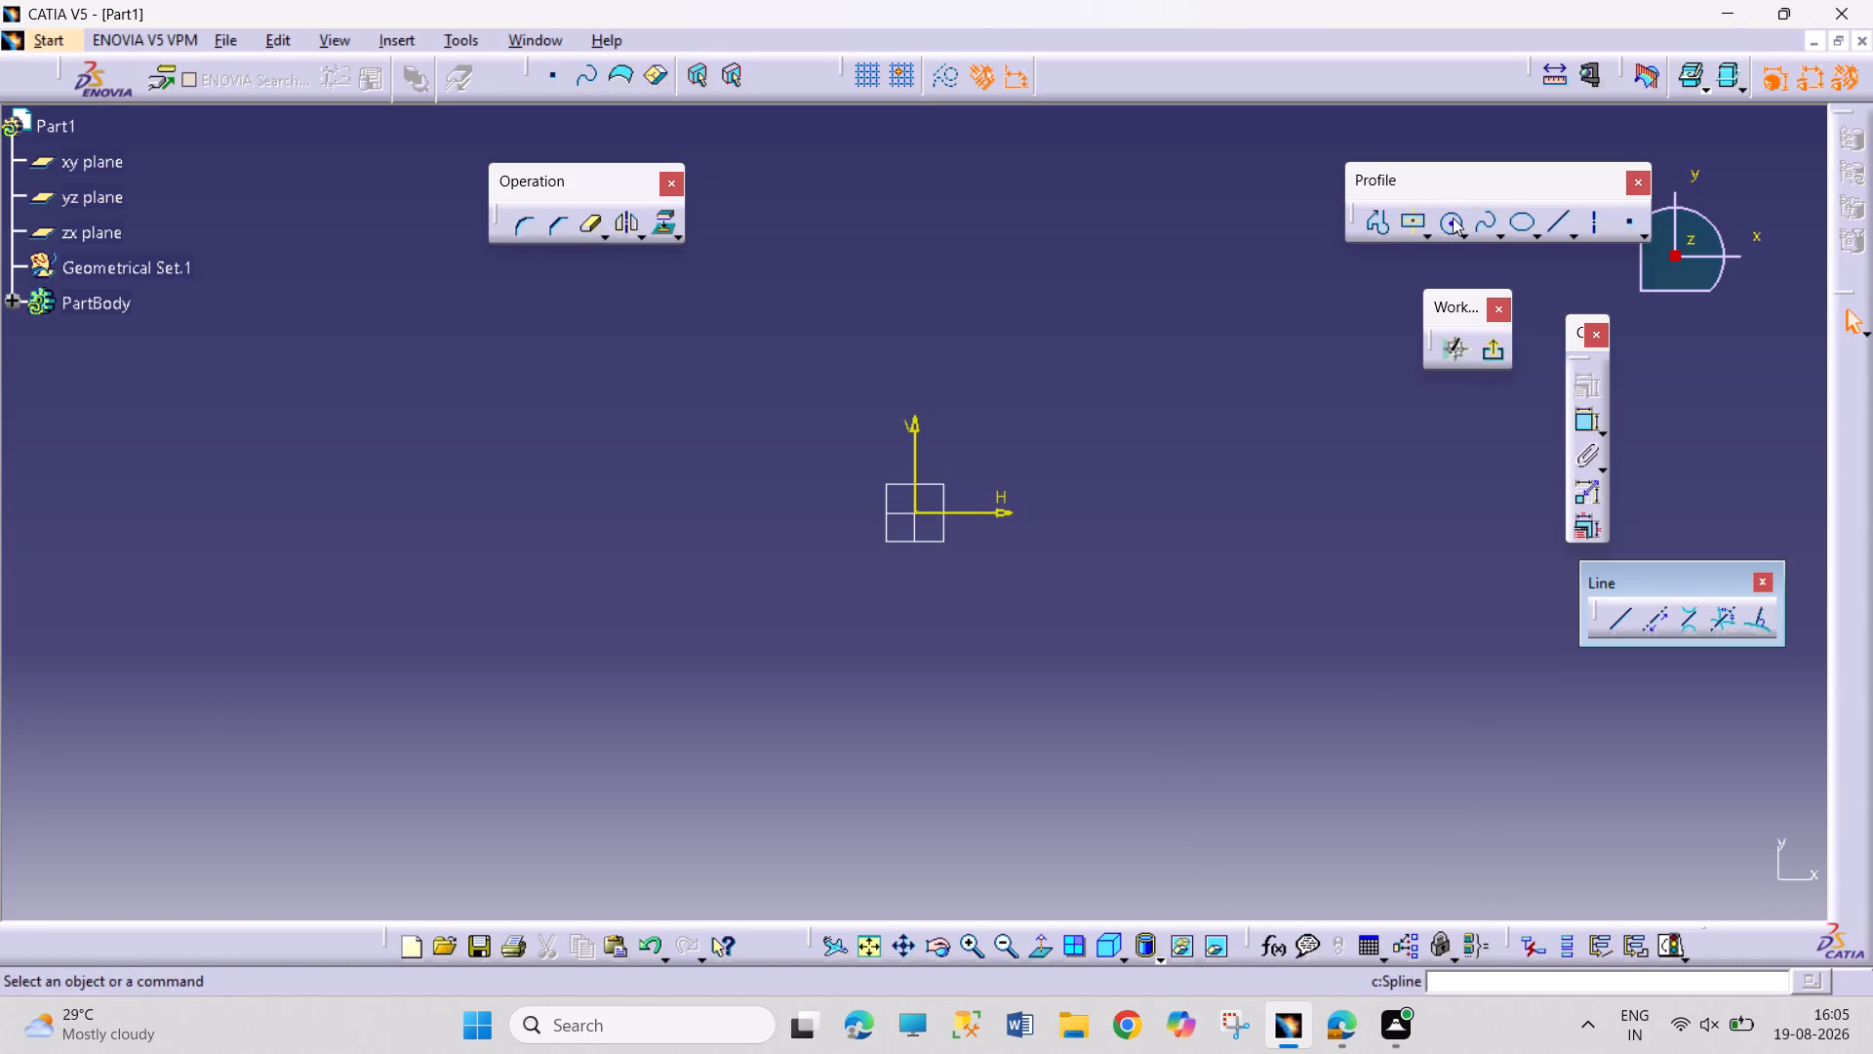
{"action": "left_click", "coordinate": [1453, 218]}
{"action": "left_click", "coordinate": [918, 515]}
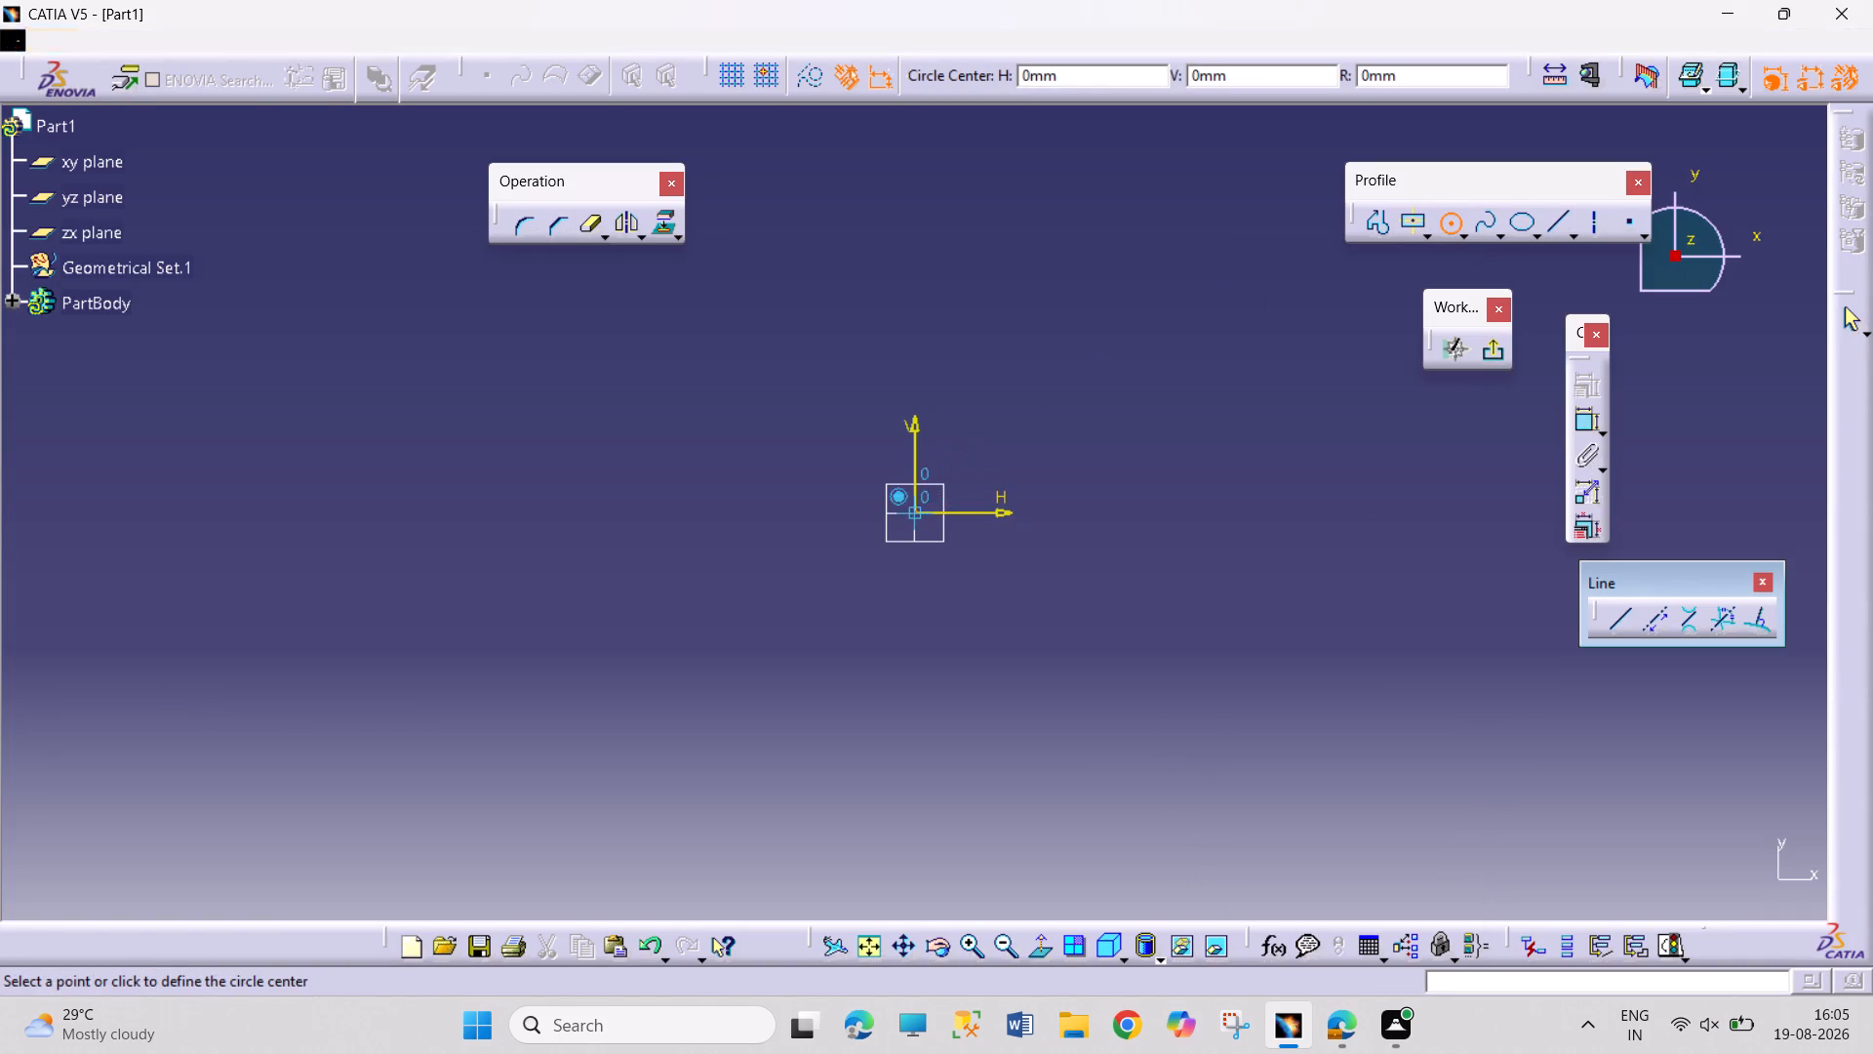
{"action": "left_click", "coordinate": [996, 725]}
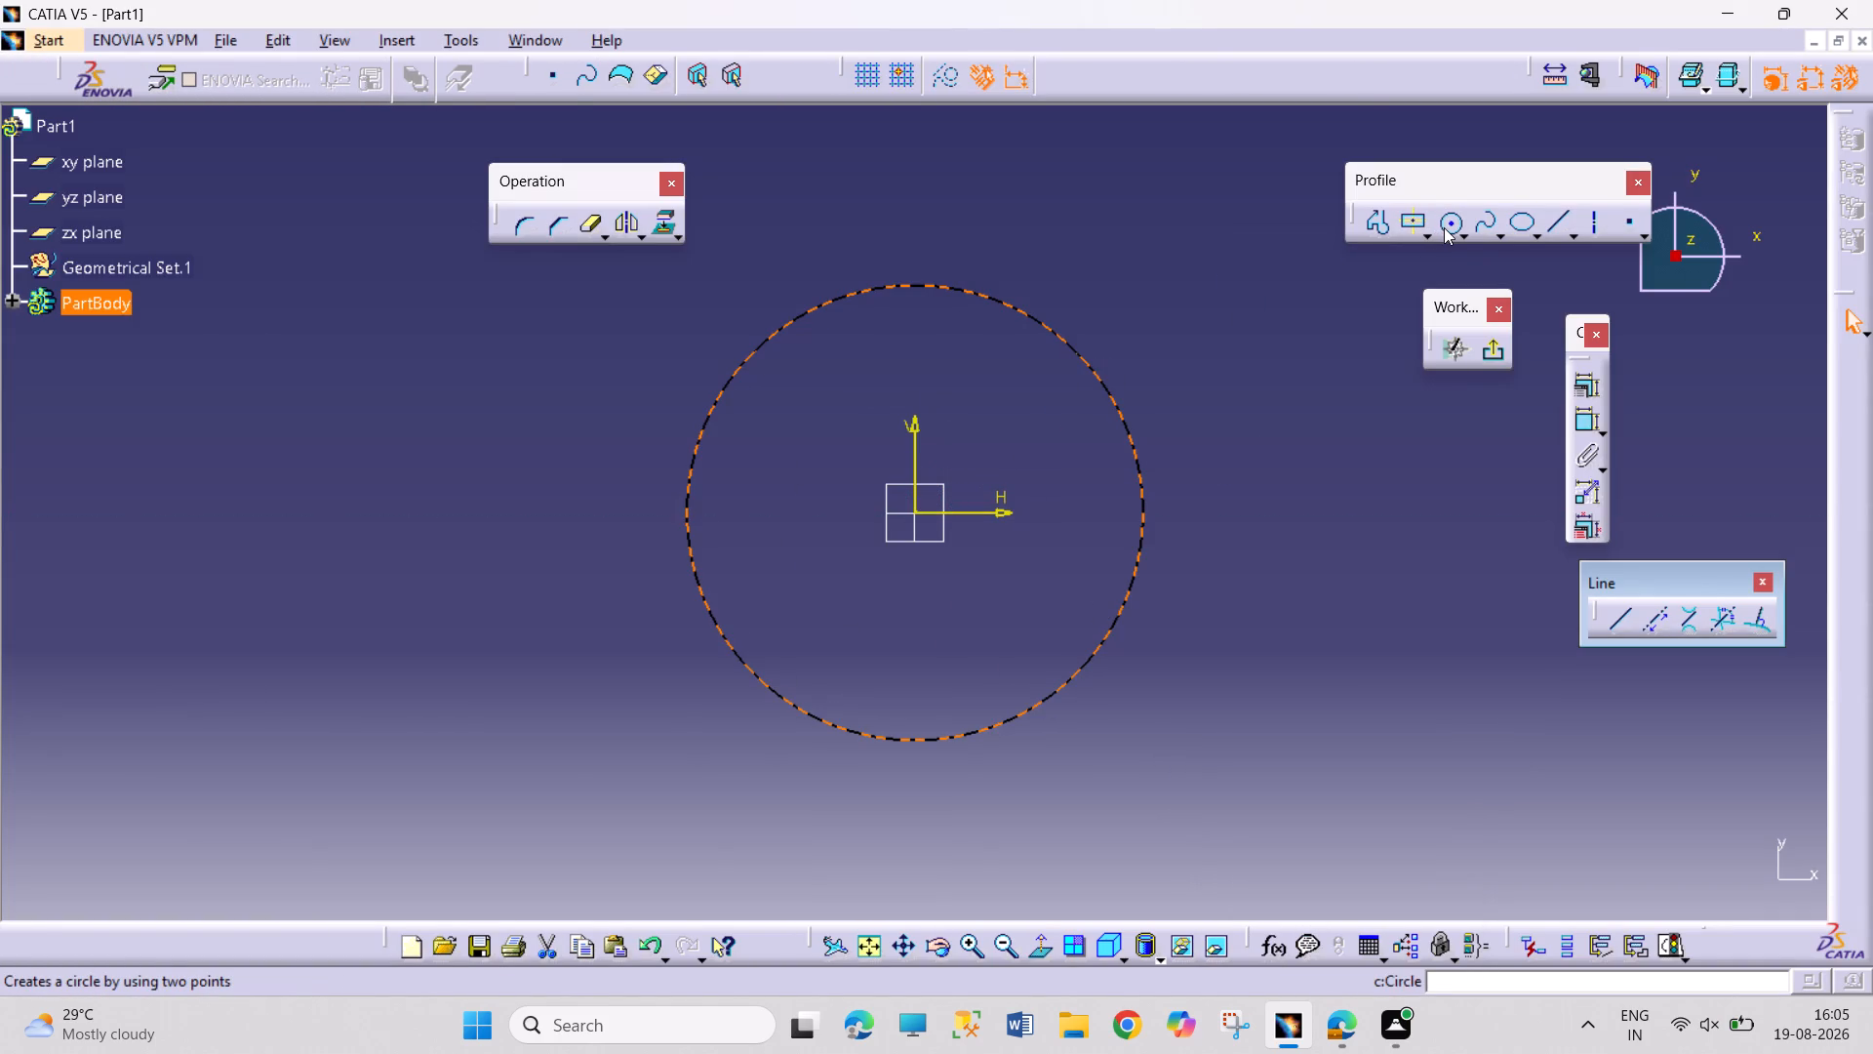
{"action": "left_click", "coordinate": [1444, 227]}
{"action": "left_click", "coordinate": [909, 511]}
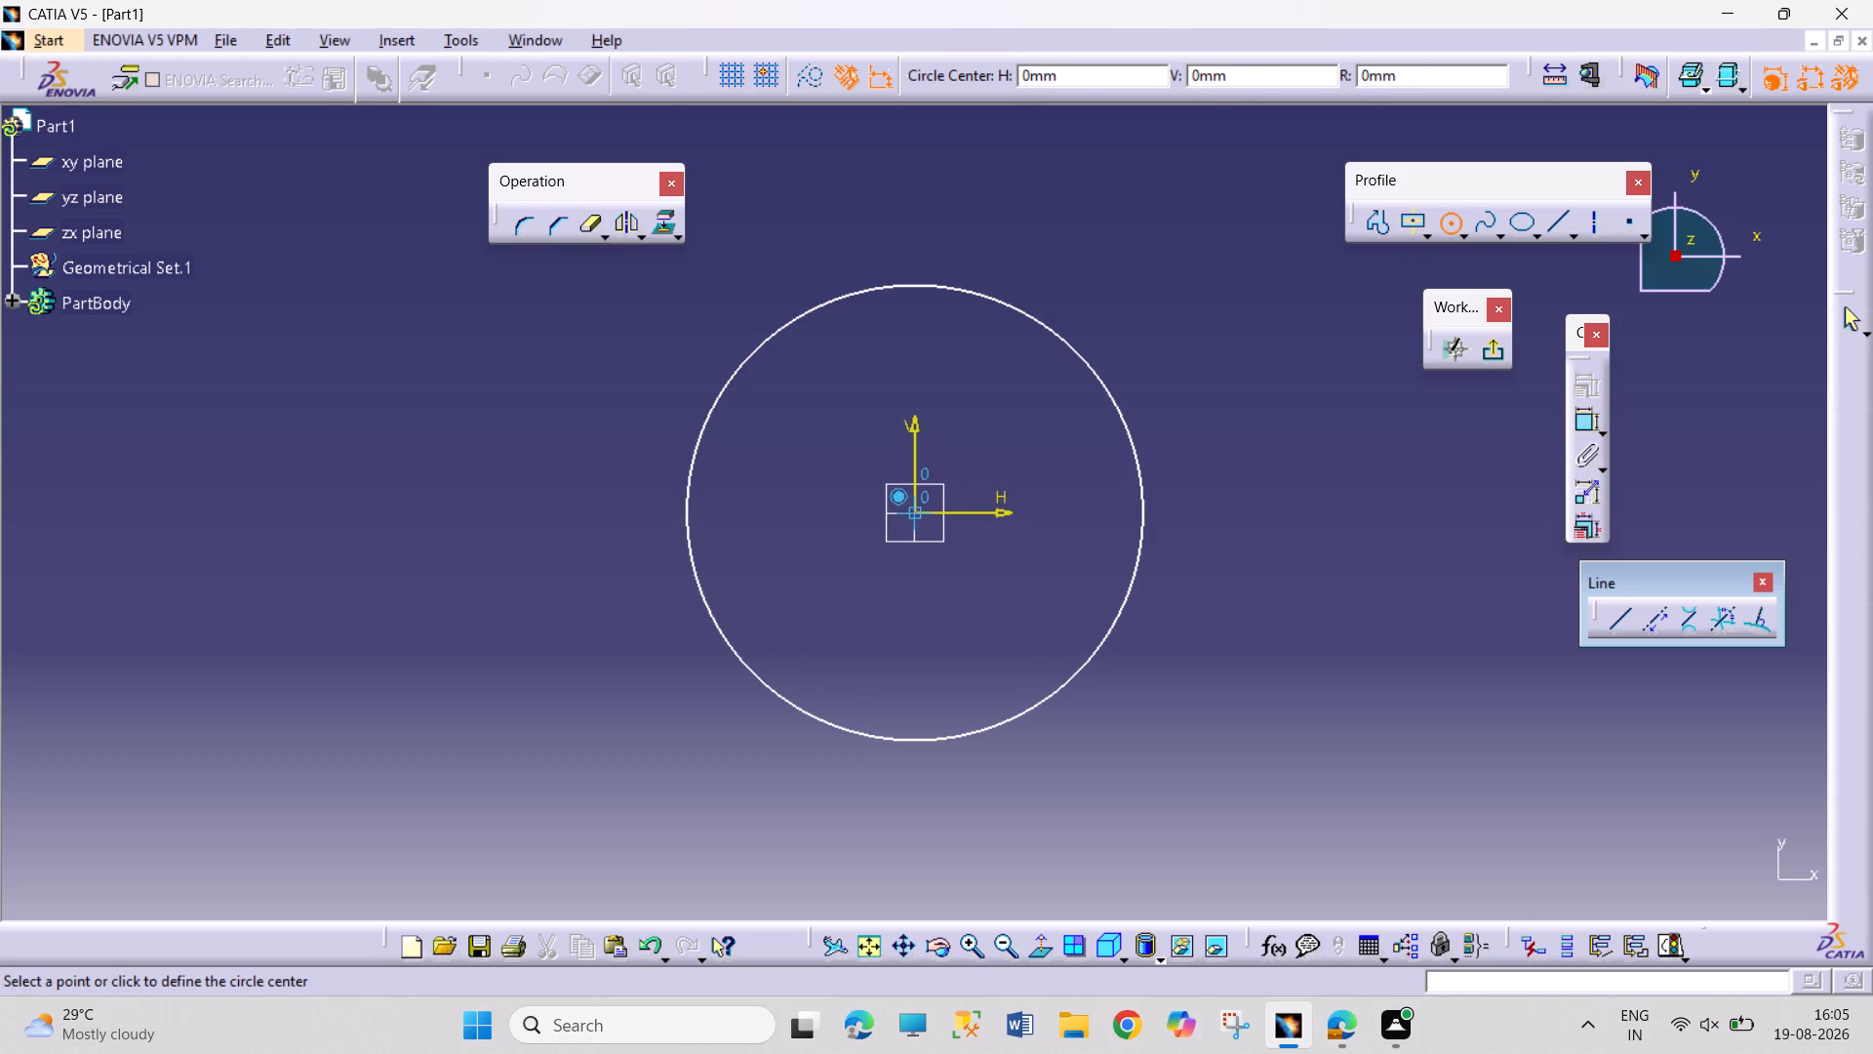
{"action": "left_click_drag", "start_coordinate": [990, 680], "coordinate": [1002, 684]}
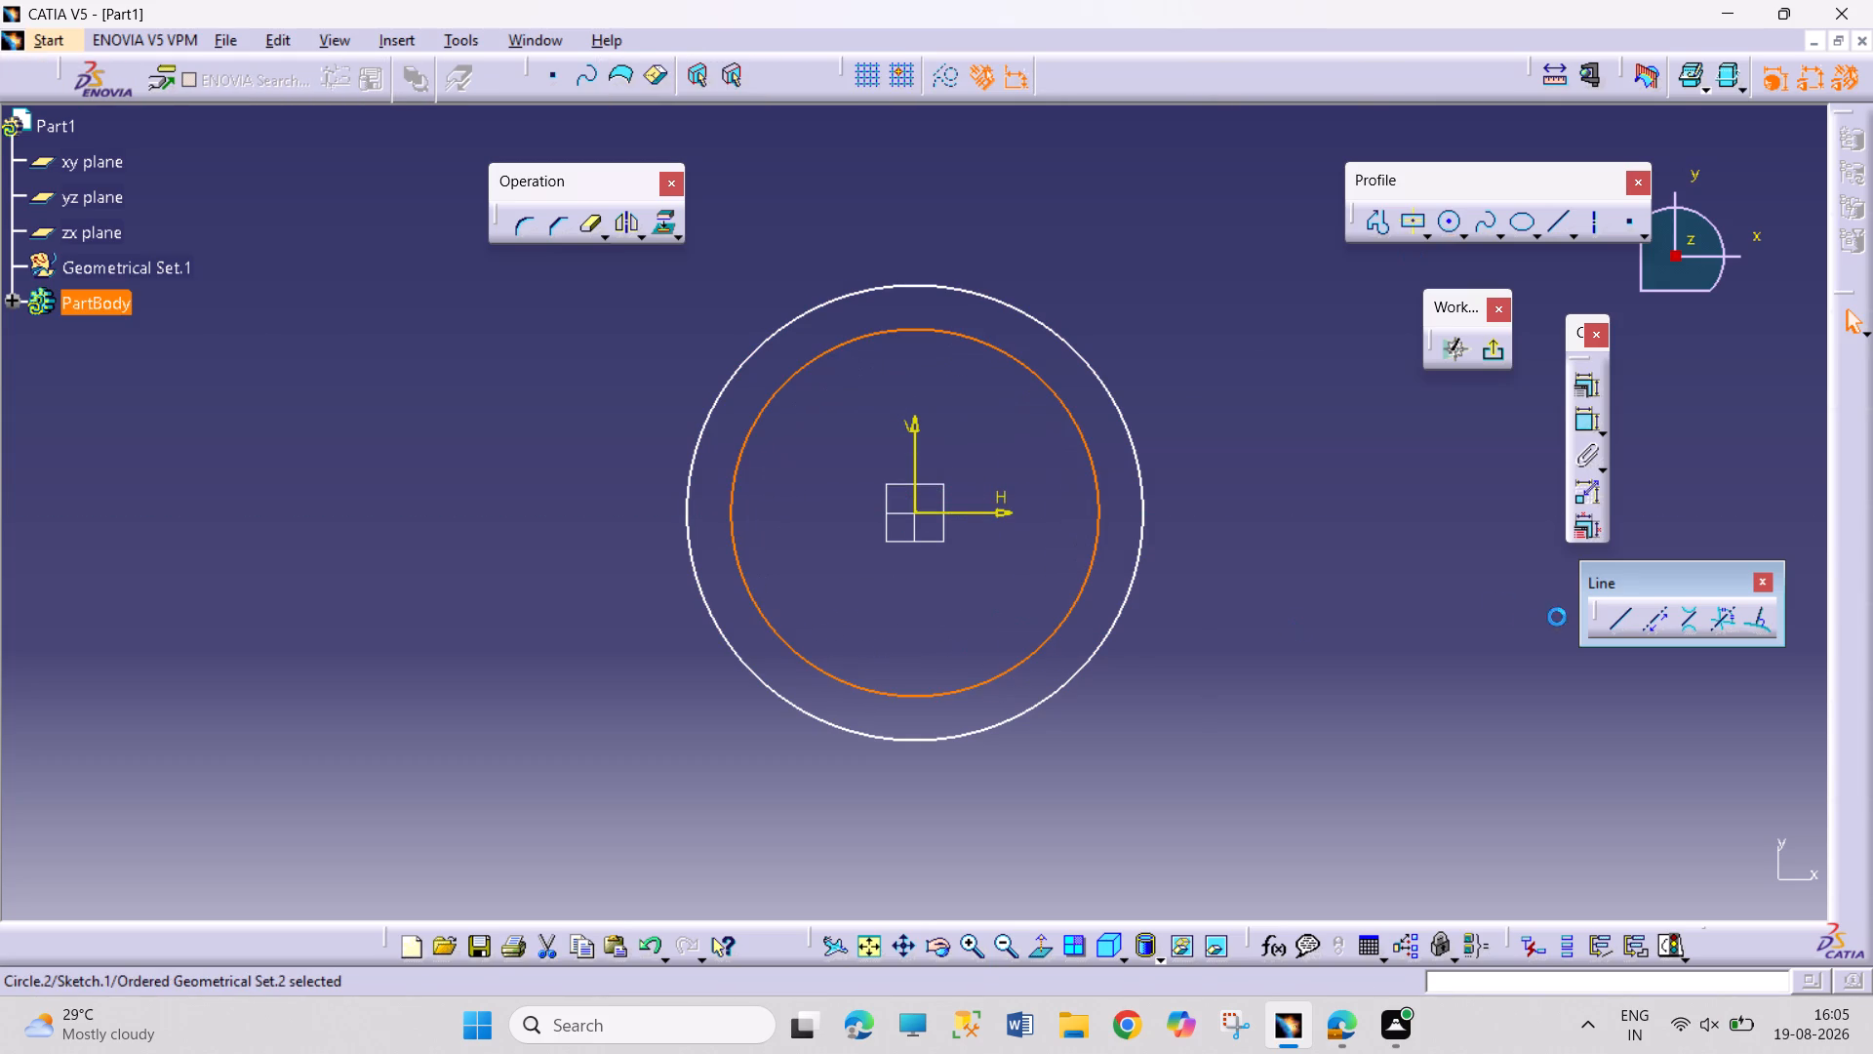
Dimension both circles, setting the inner diameter to 100 mm and the outer to 120 mm, and exit the sketch.
{"action": "left_click", "coordinate": [1579, 423]}
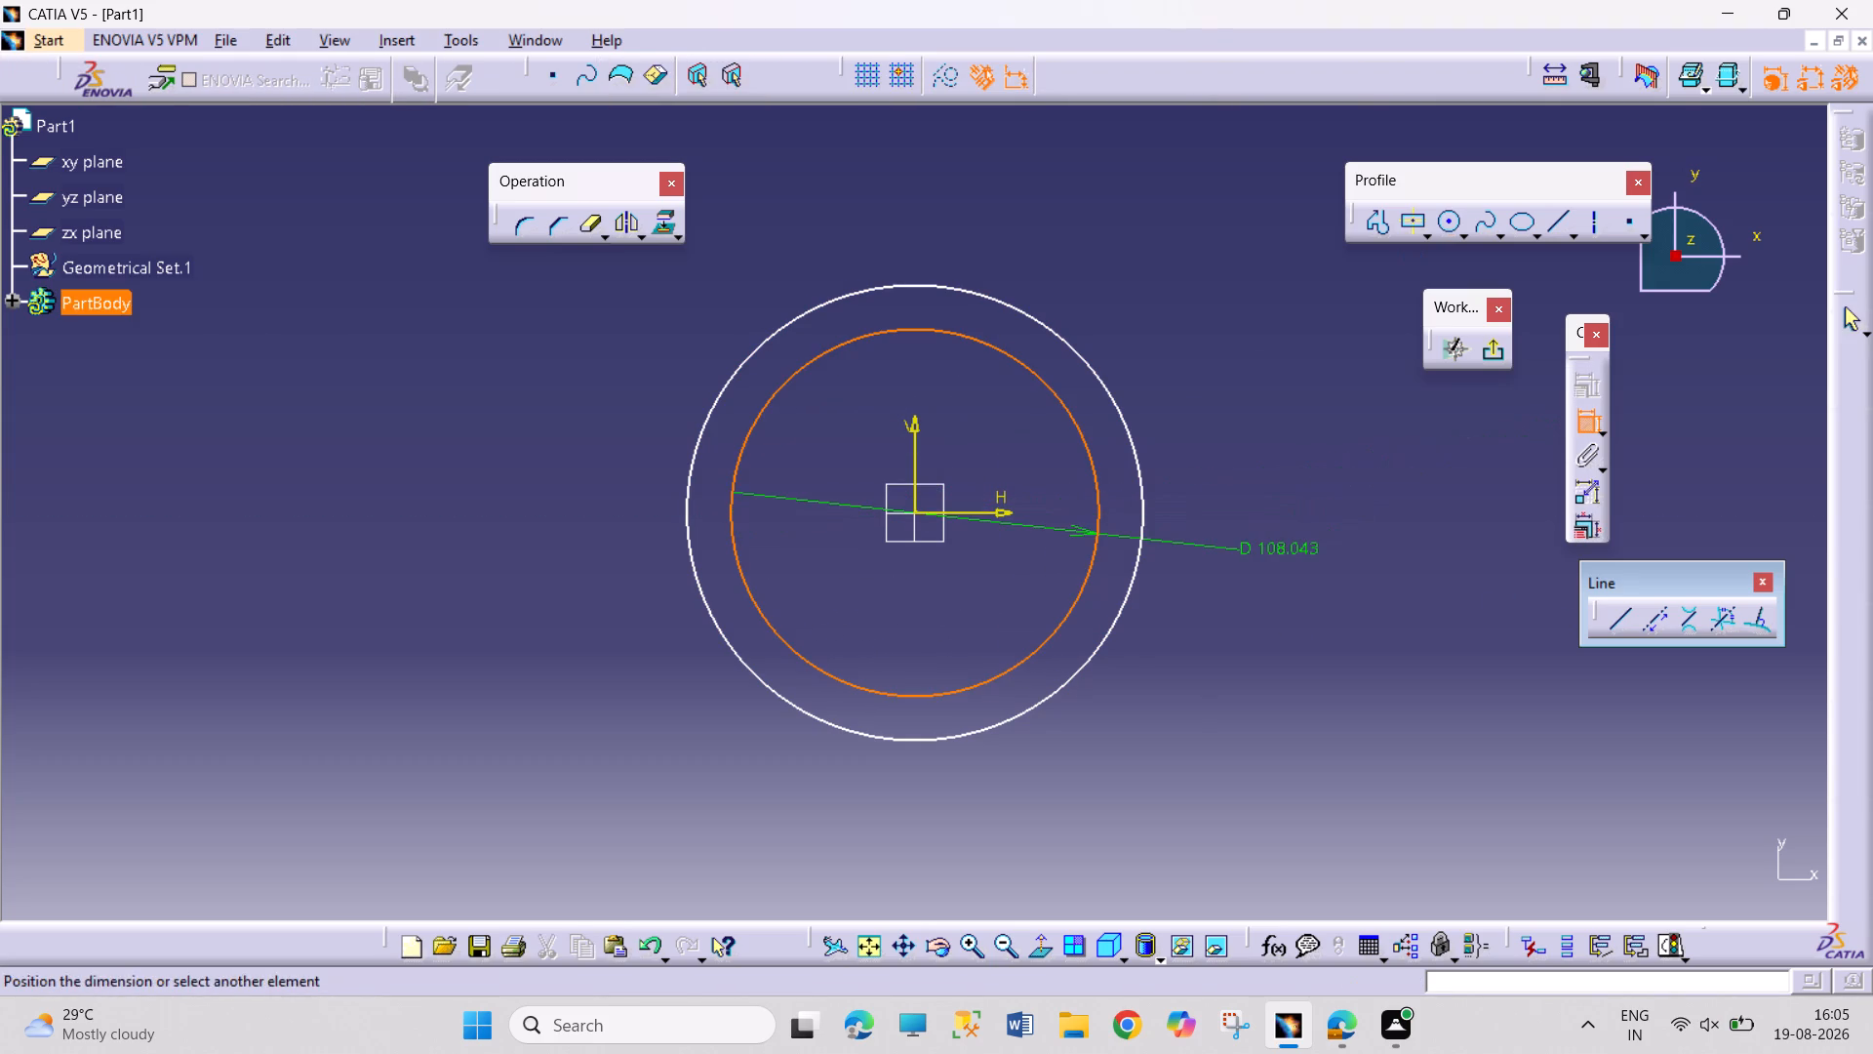
{"action": "left_click", "coordinate": [1273, 557]}
{"action": "left_click", "coordinate": [1579, 428]}
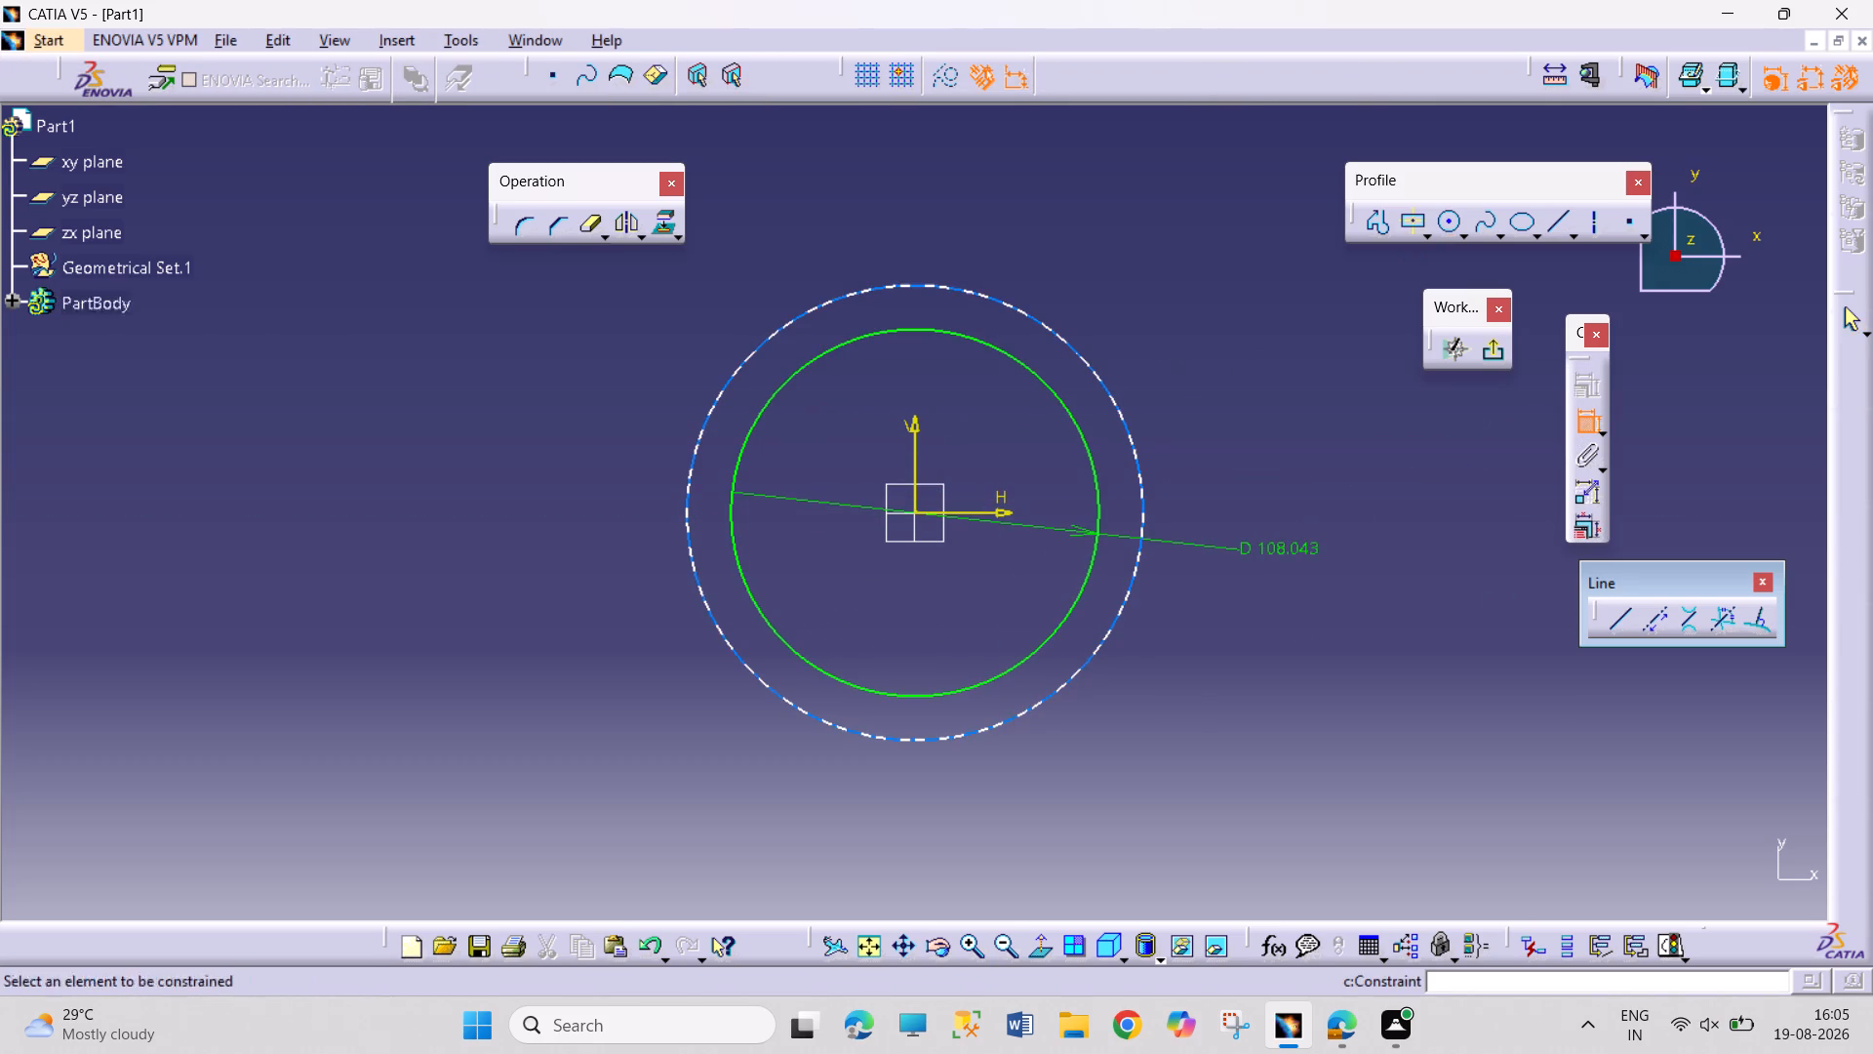
{"action": "left_click", "coordinate": [1096, 362]}
{"action": "left_click", "coordinate": [1204, 450]}
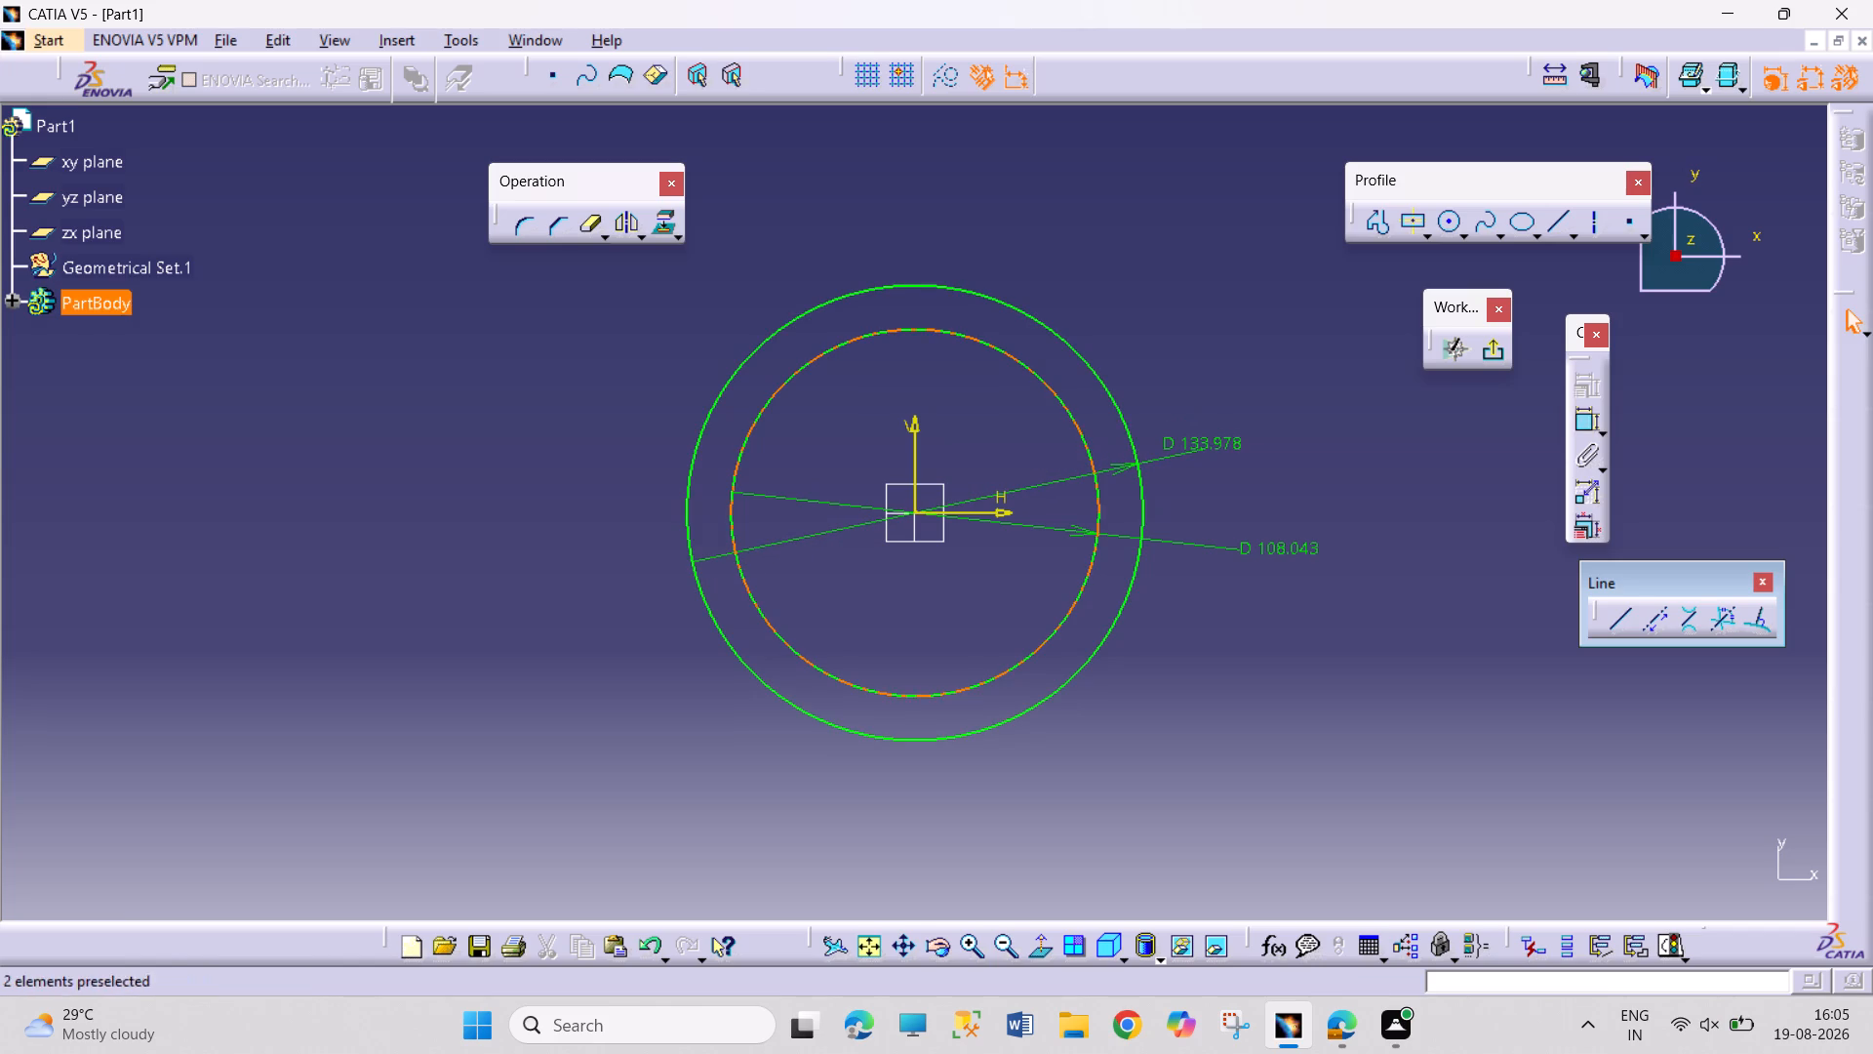
{"action": "double_click", "coordinate": [1279, 553]}
{"action": "type", "text": "100"}
{"action": "key", "text": "Return"}
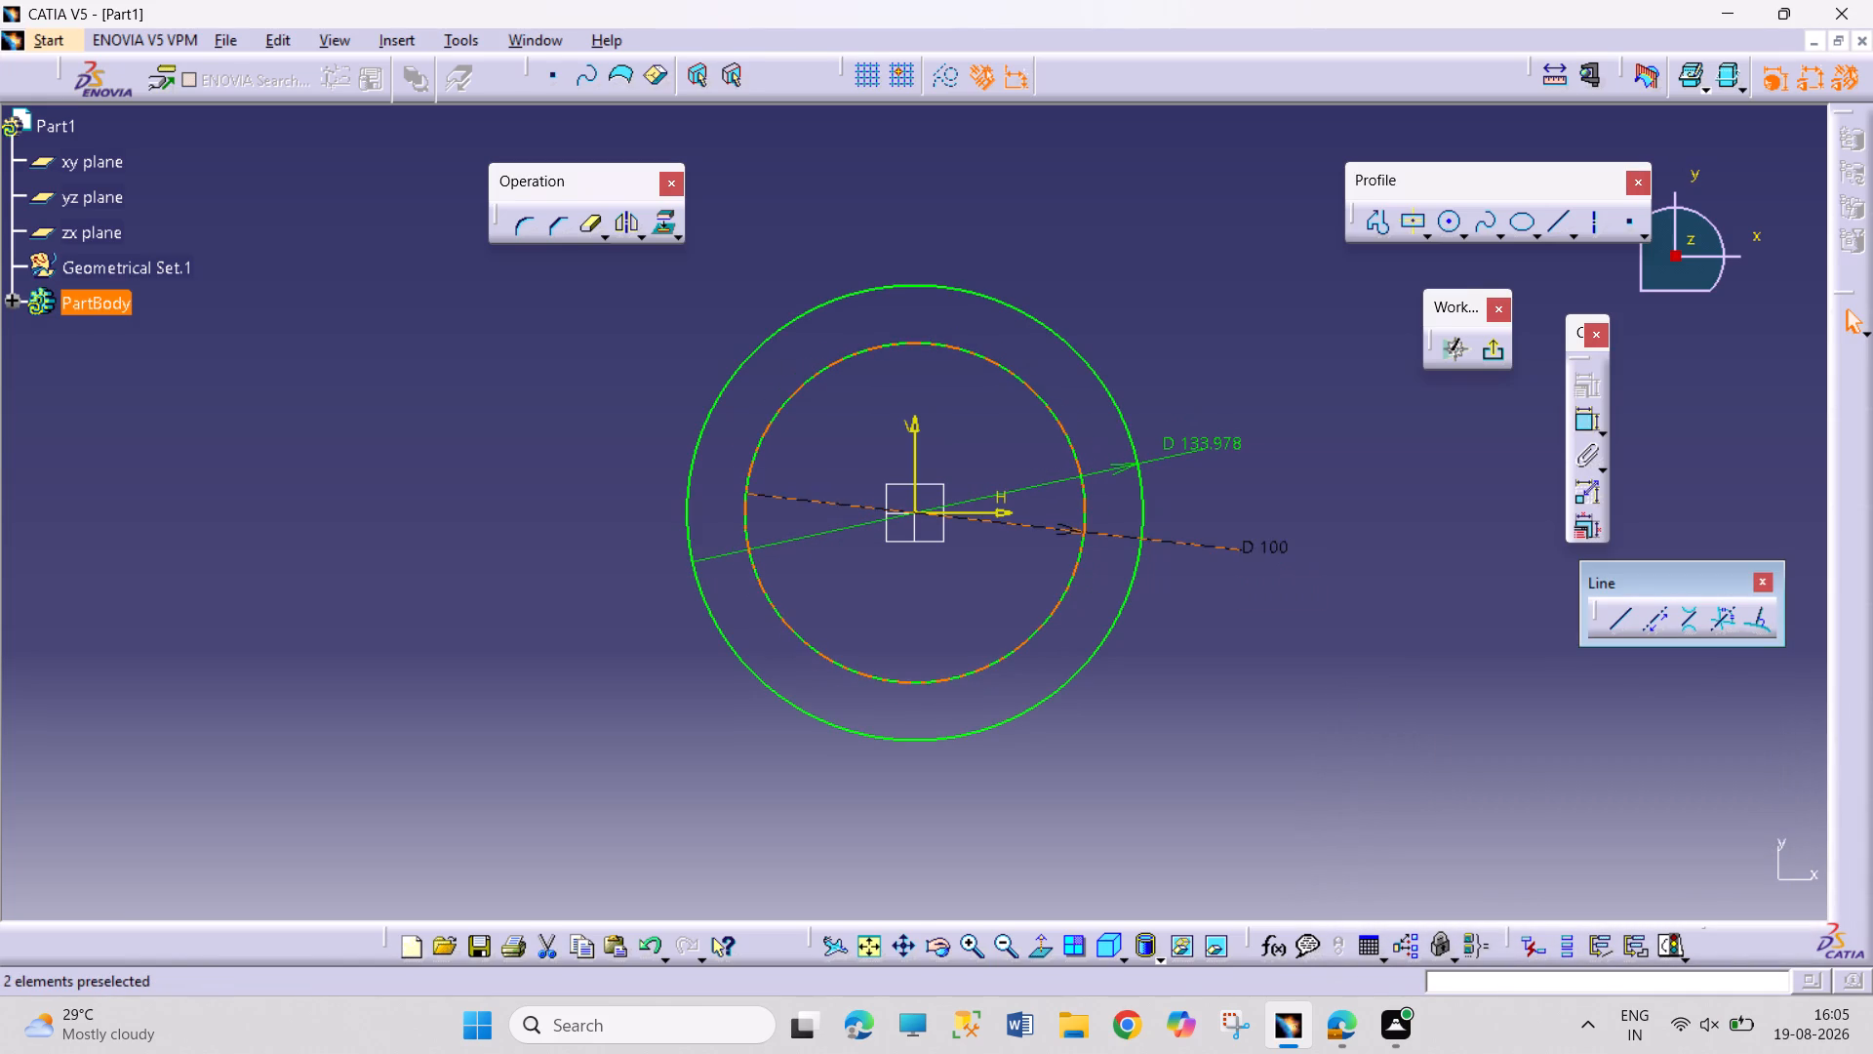
{"action": "double_click", "coordinate": [1226, 432]}
{"action": "type", "text": "120"}
{"action": "key", "text": "Return"}
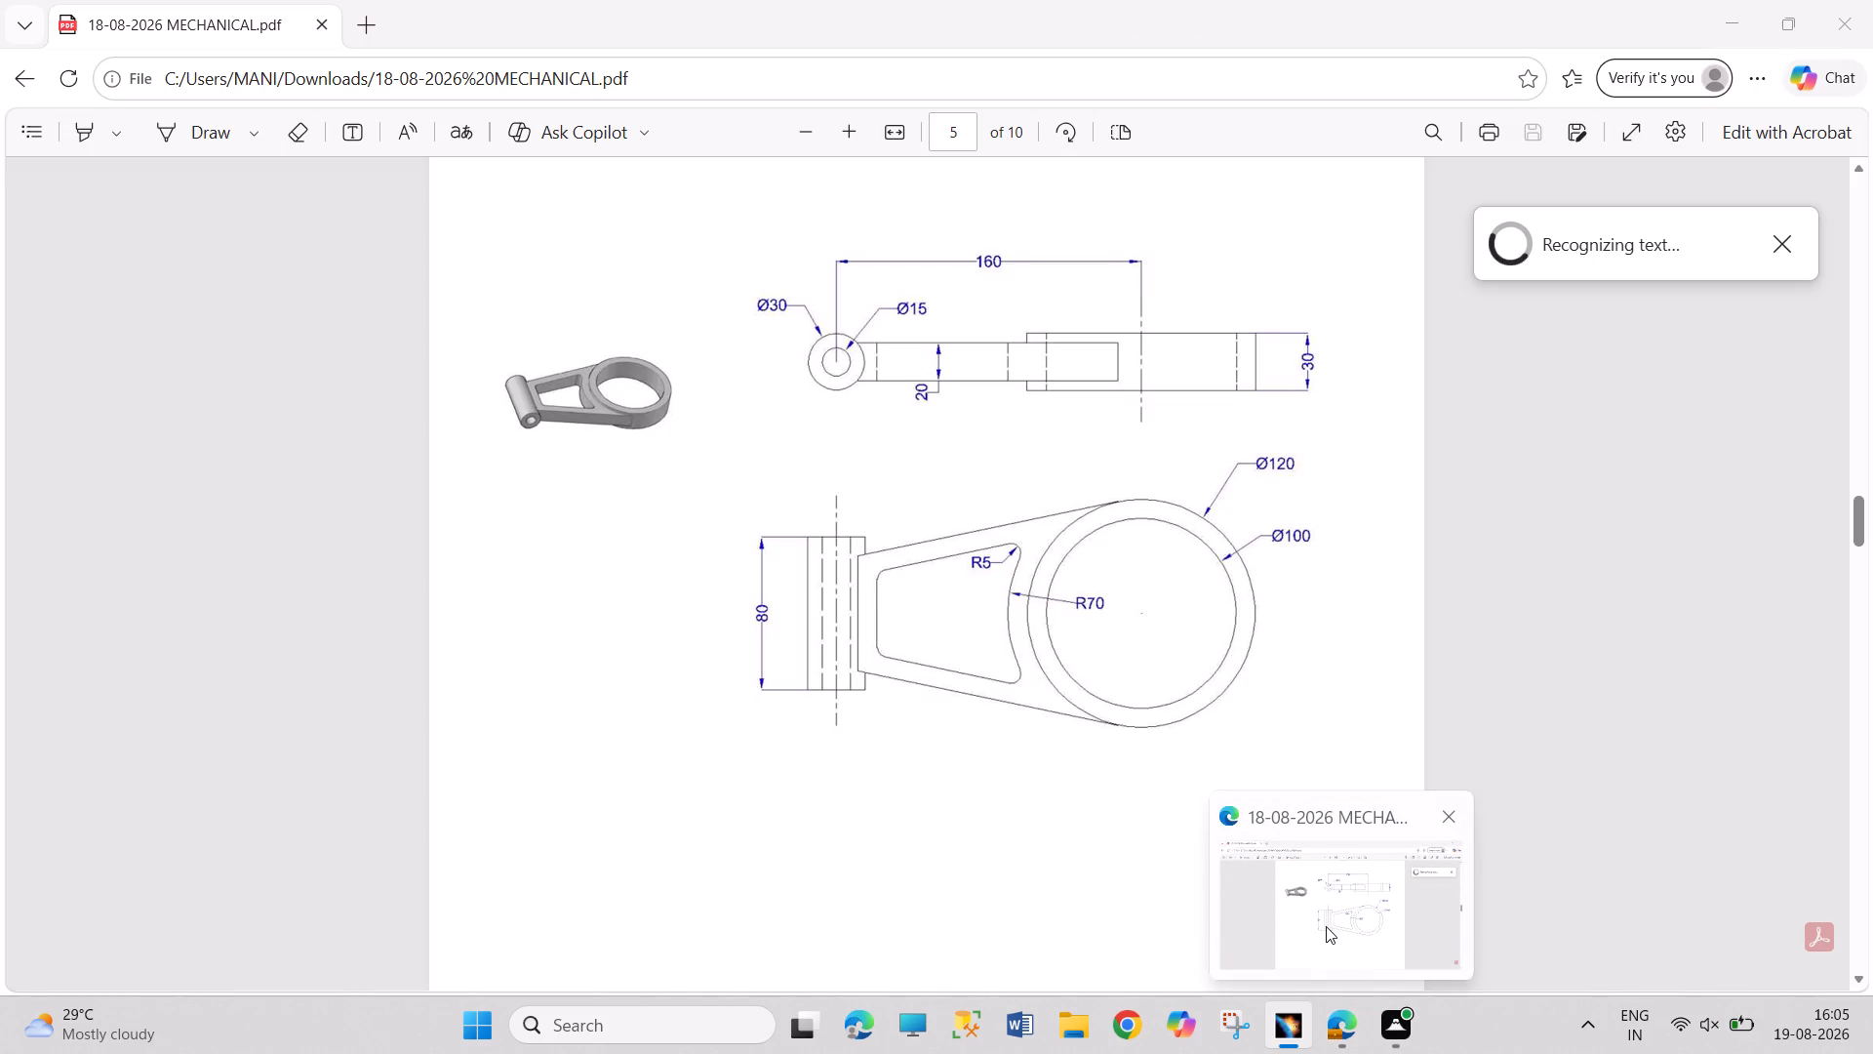
{"action": "left_click", "coordinate": [1494, 358]}
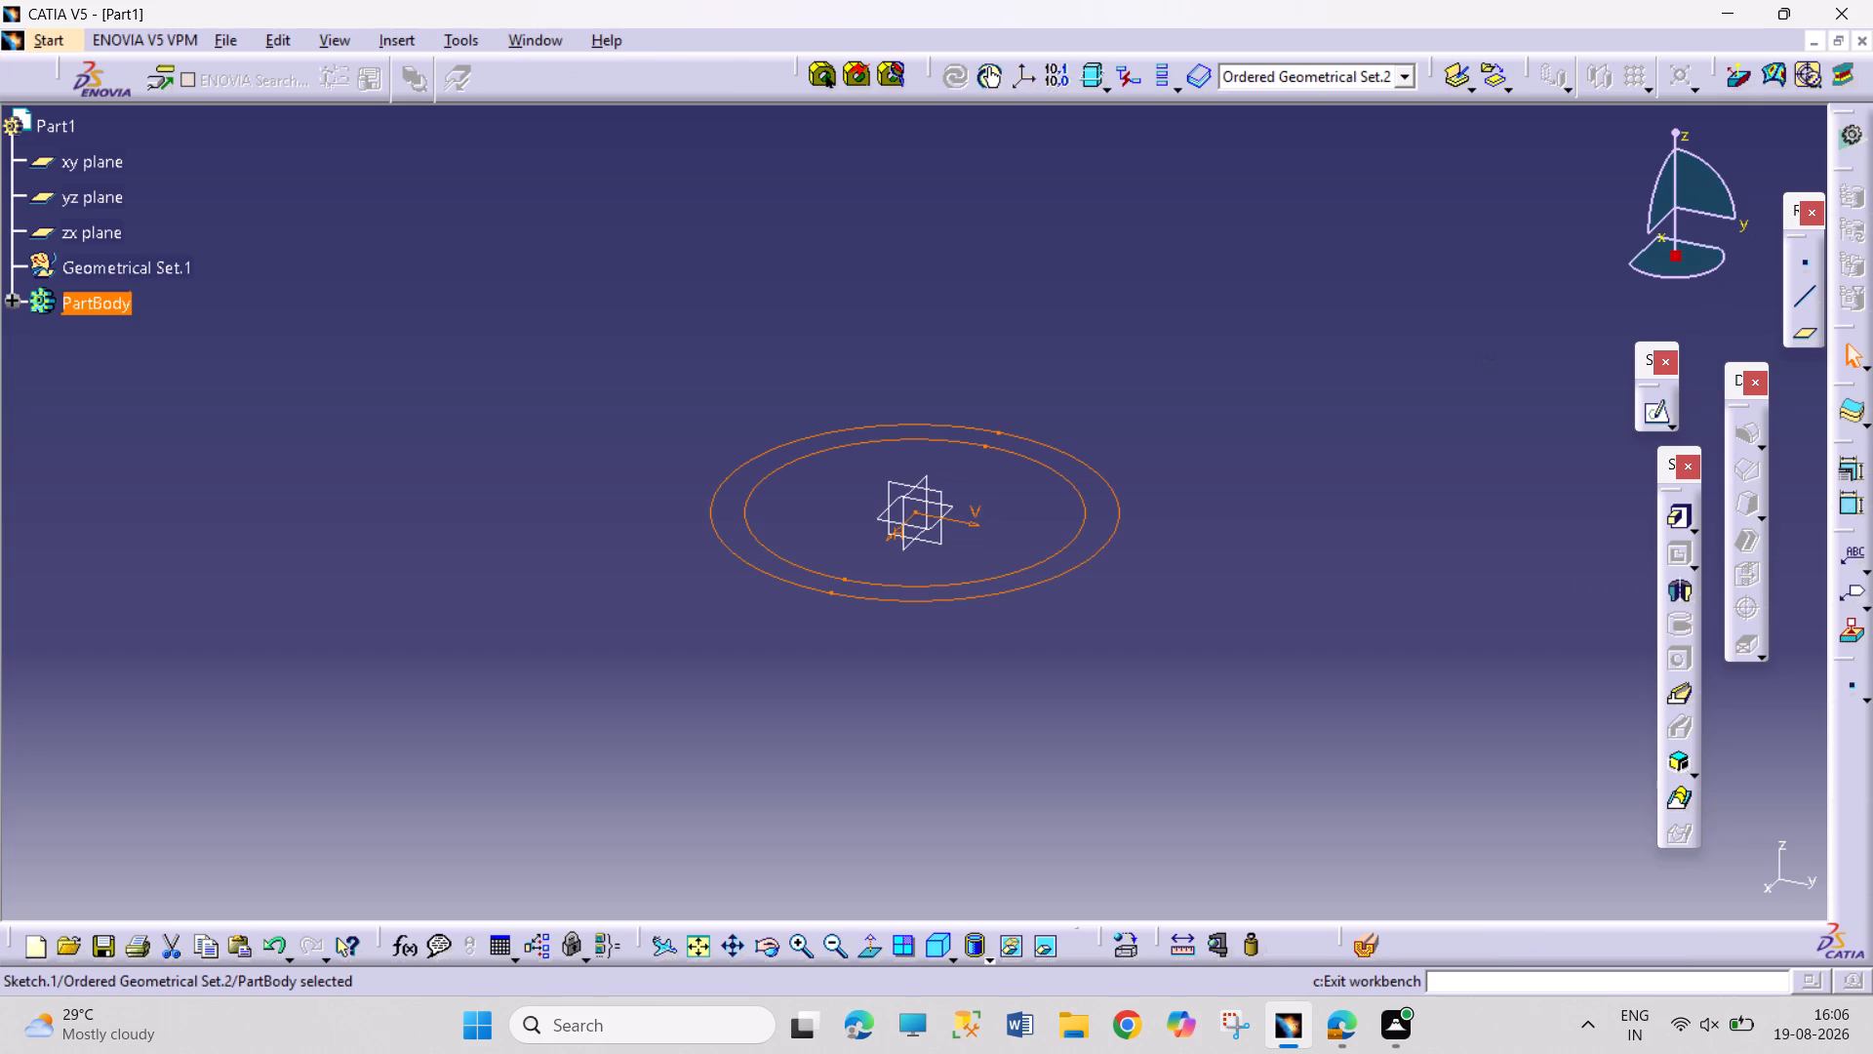
Pad the ring sketch with a length of 15 mm and mirrored extent.
{"action": "left_click", "coordinate": [1677, 520]}
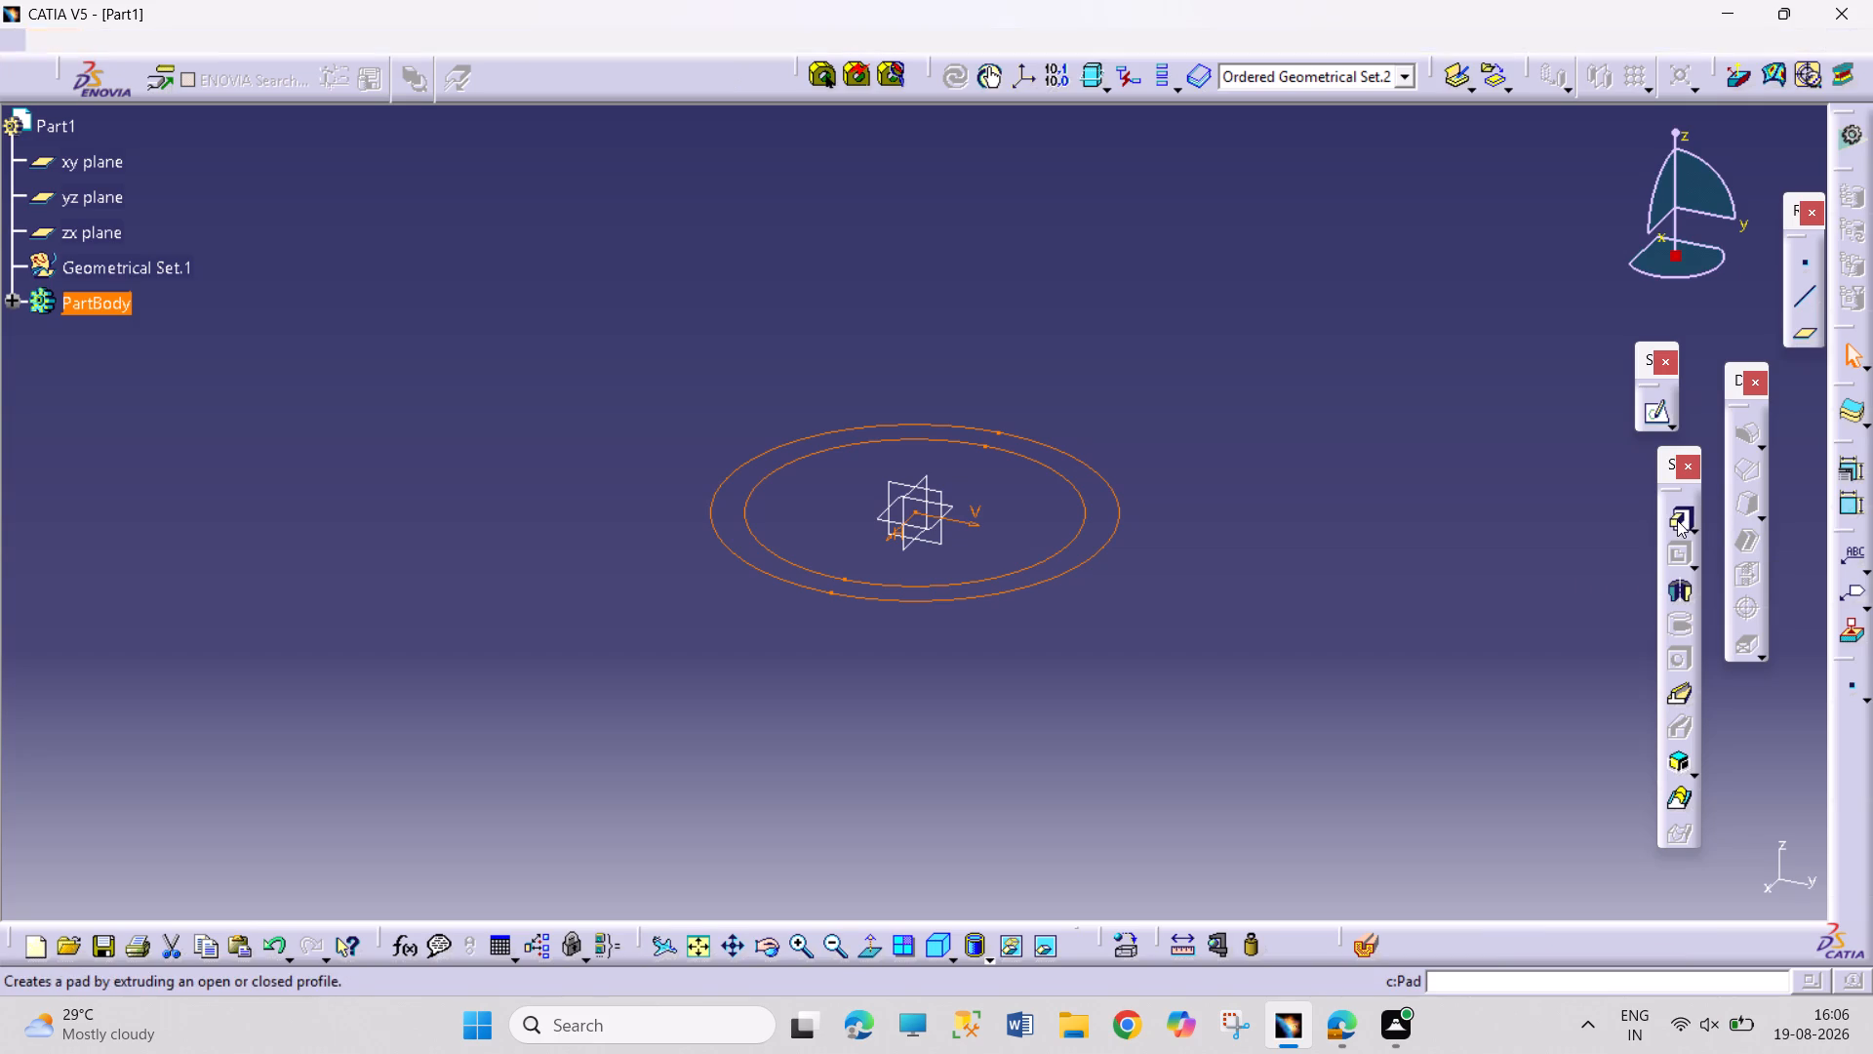
{"action": "left_click", "coordinate": [1162, 558]}
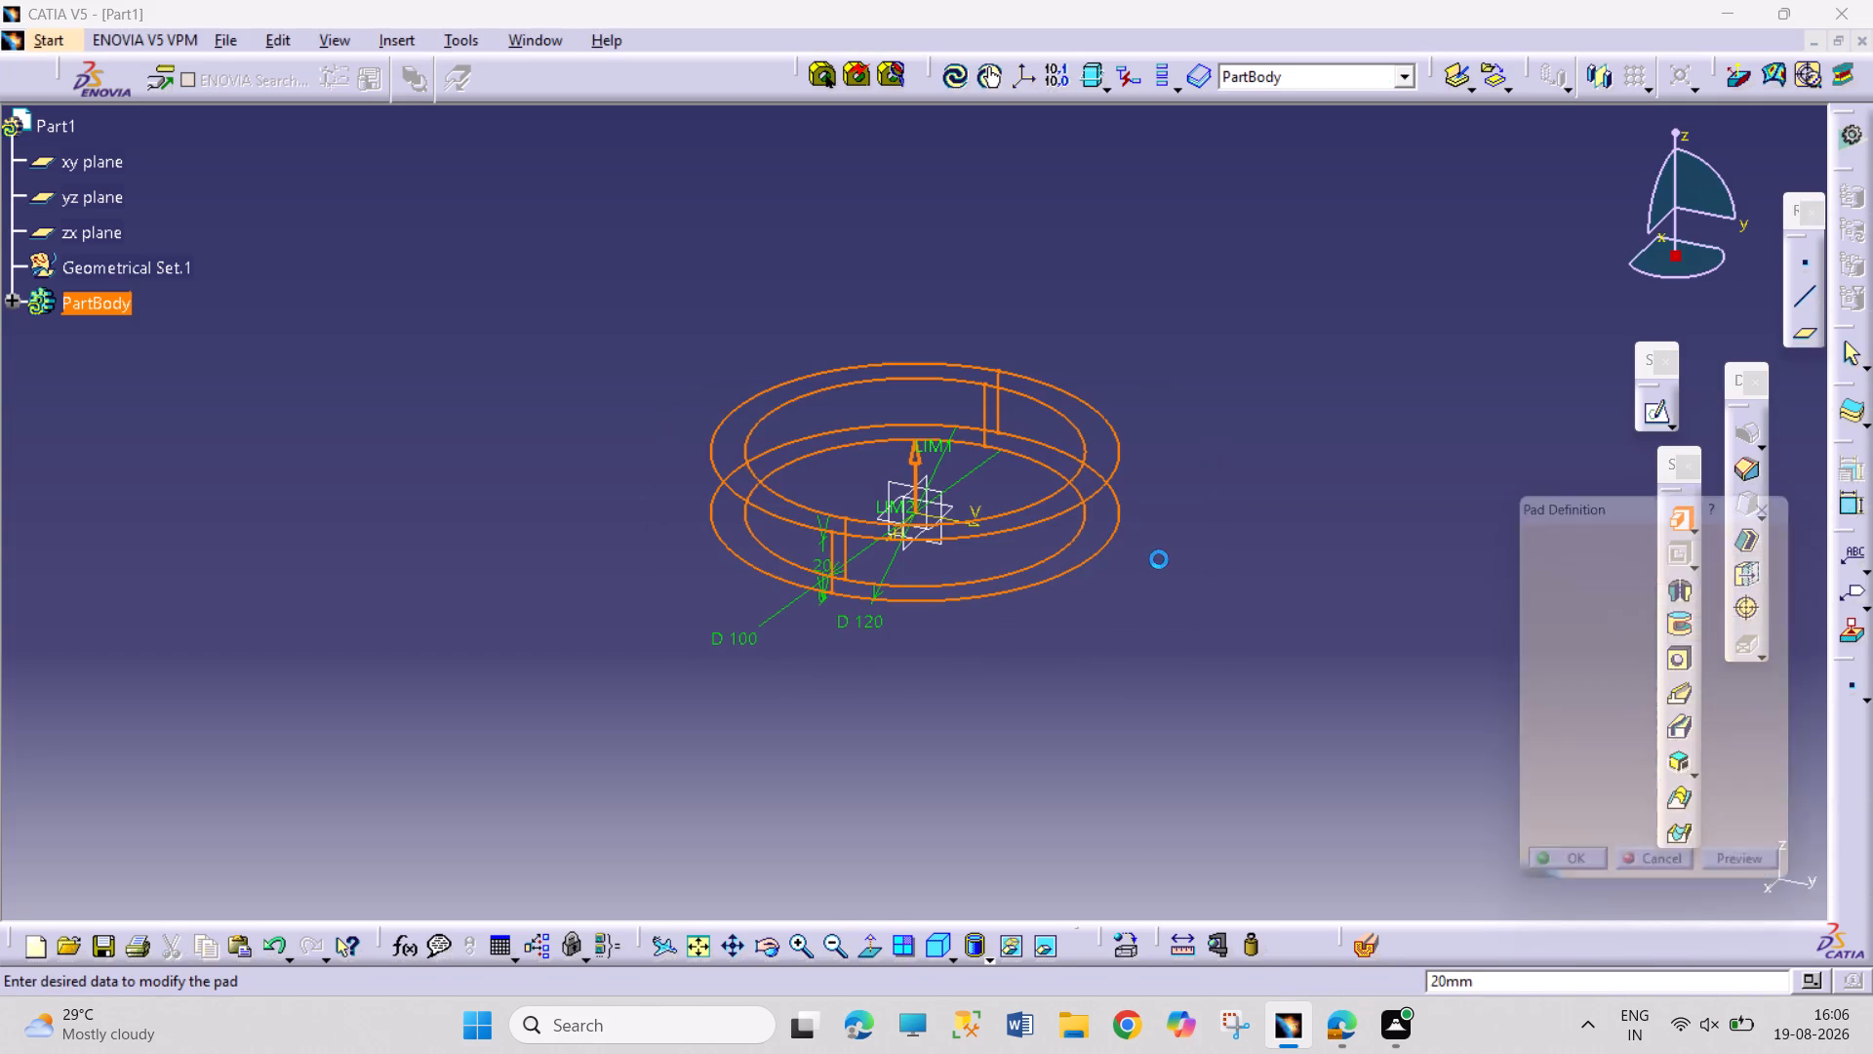
{"action": "left_click", "coordinate": [1582, 770]}
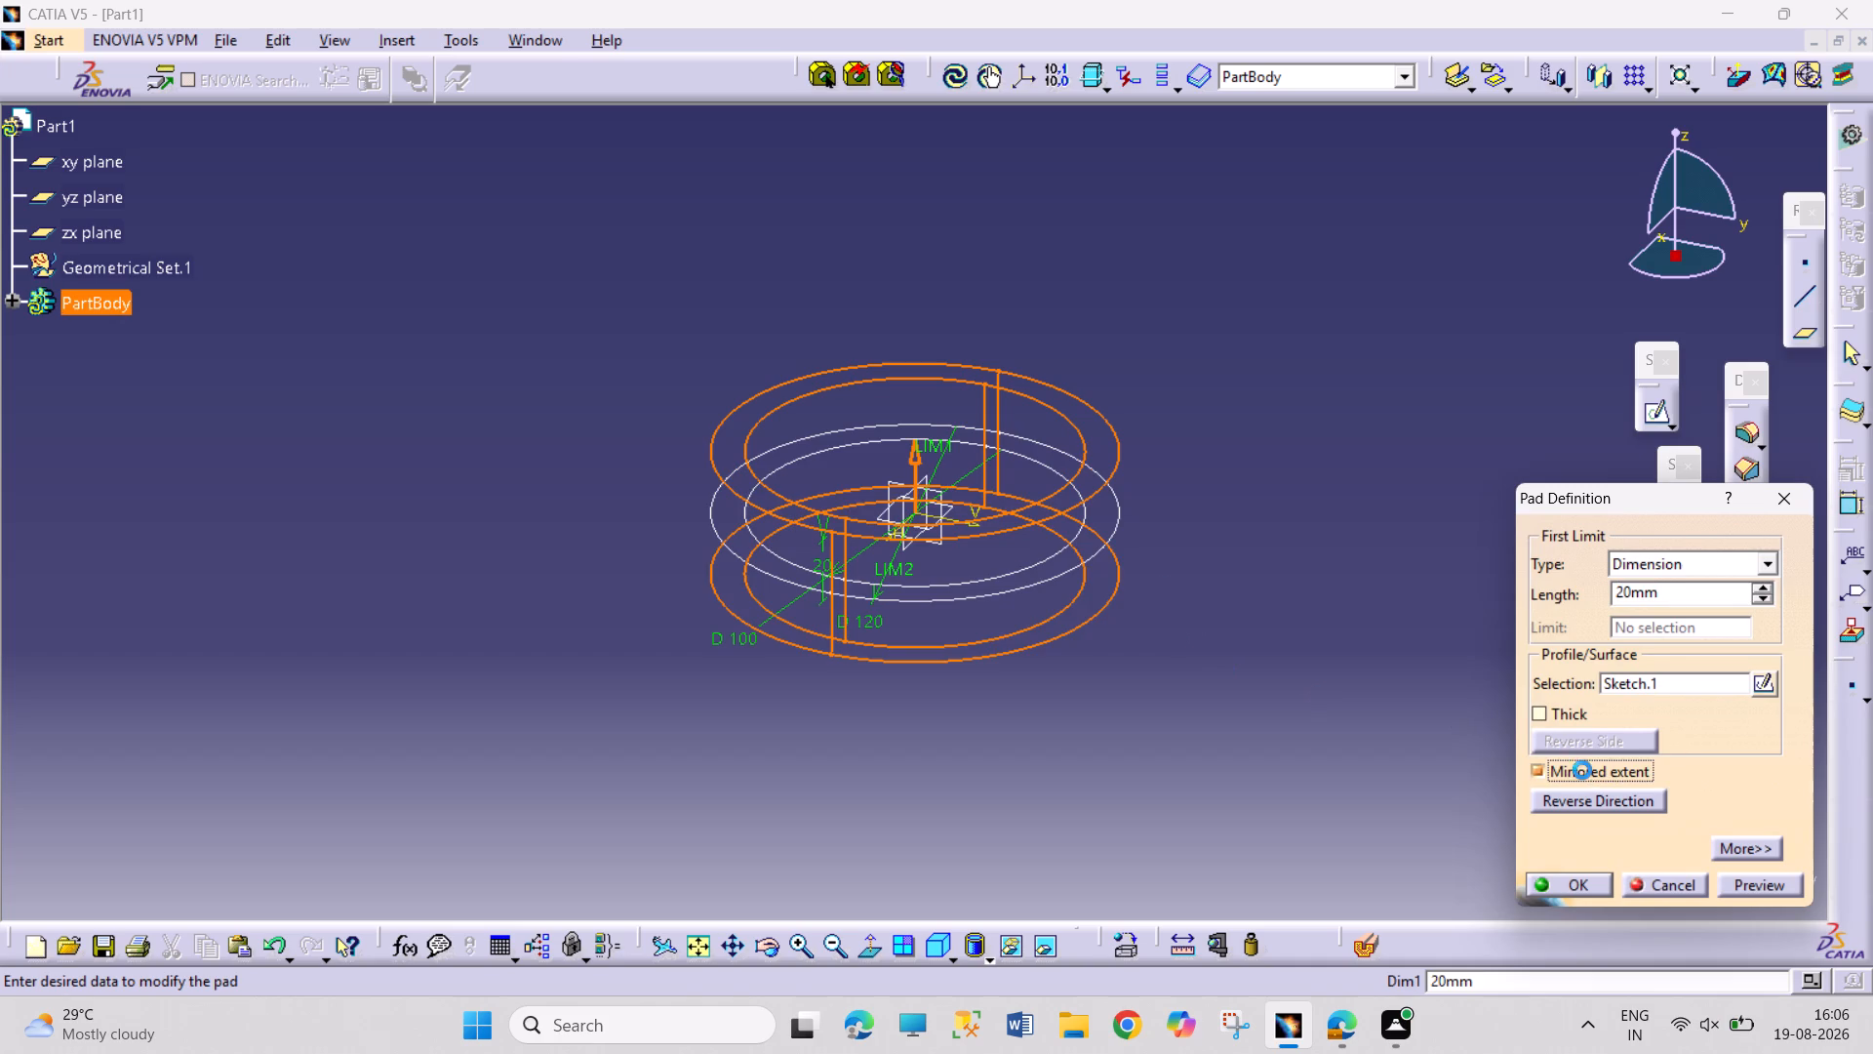
{"action": "left_click_drag", "start_coordinate": [1634, 588], "coordinate": [1602, 576]}
{"action": "type", "text": "15"}
{"action": "key", "text": "Return"}
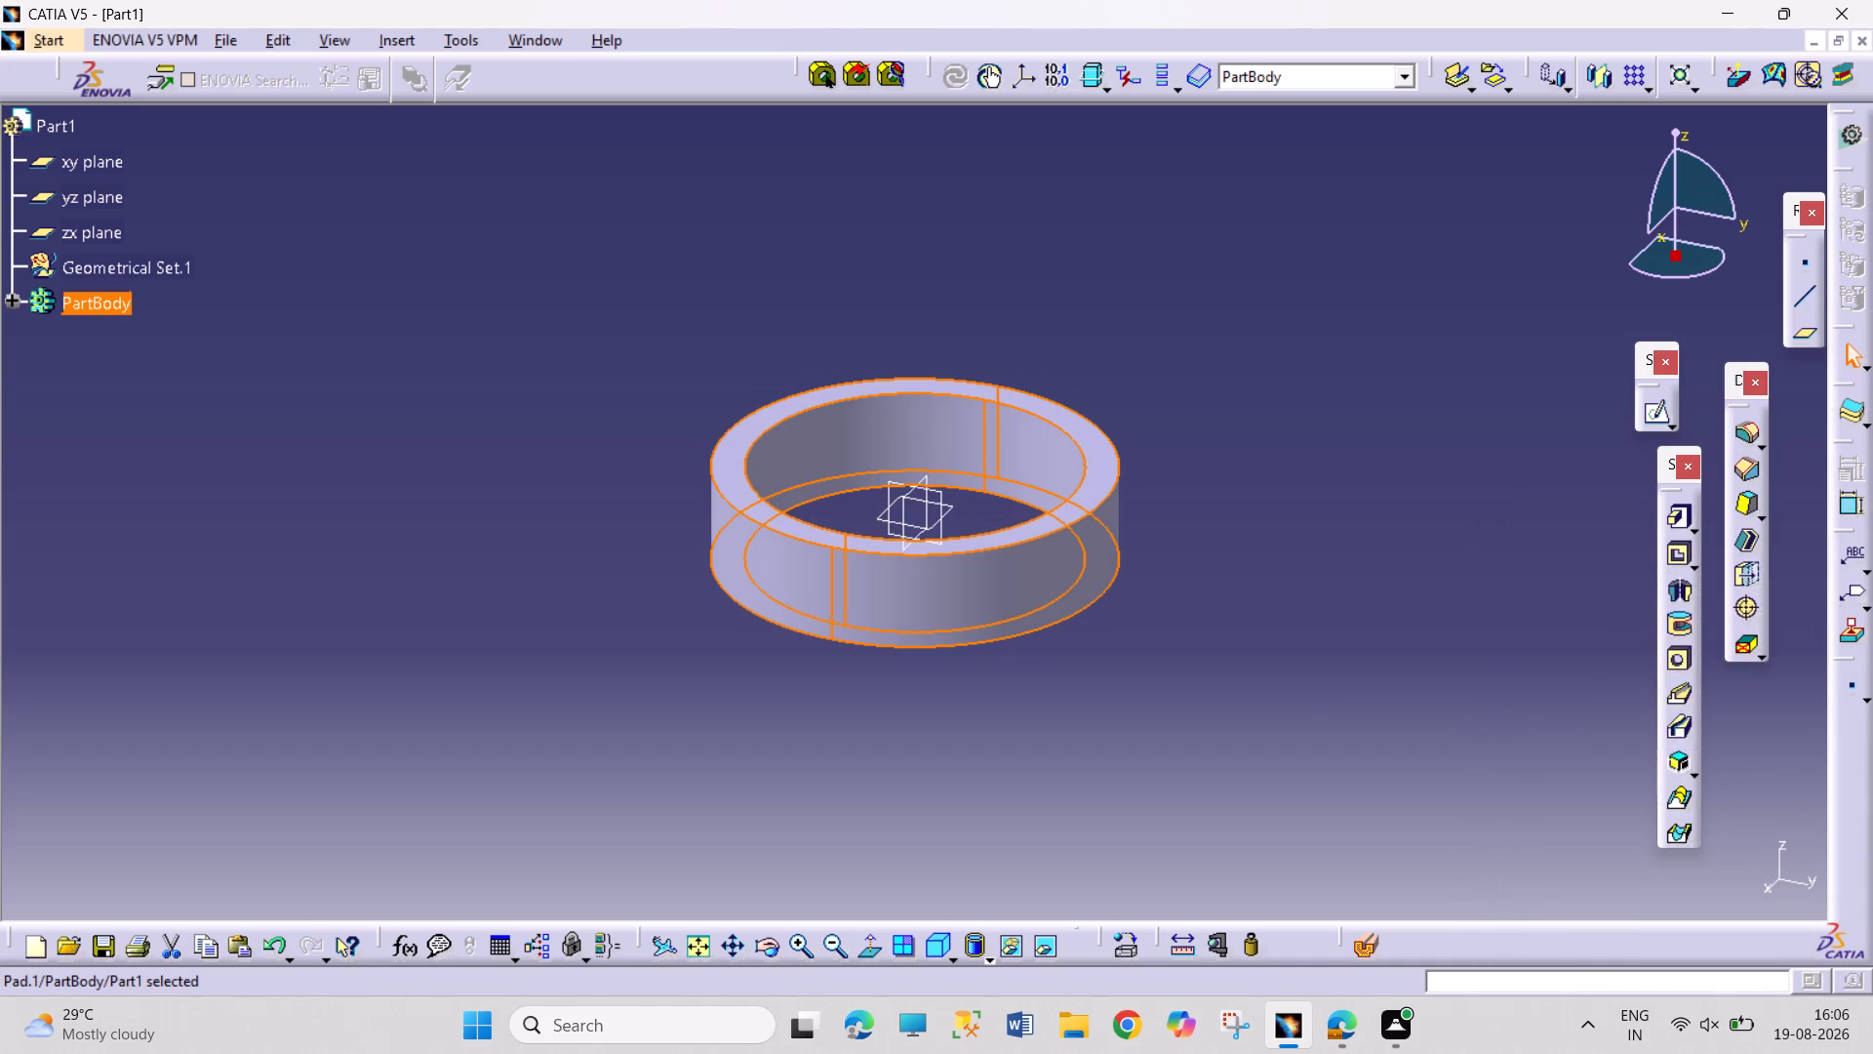
{"action": "left_click", "coordinate": [1433, 665]}
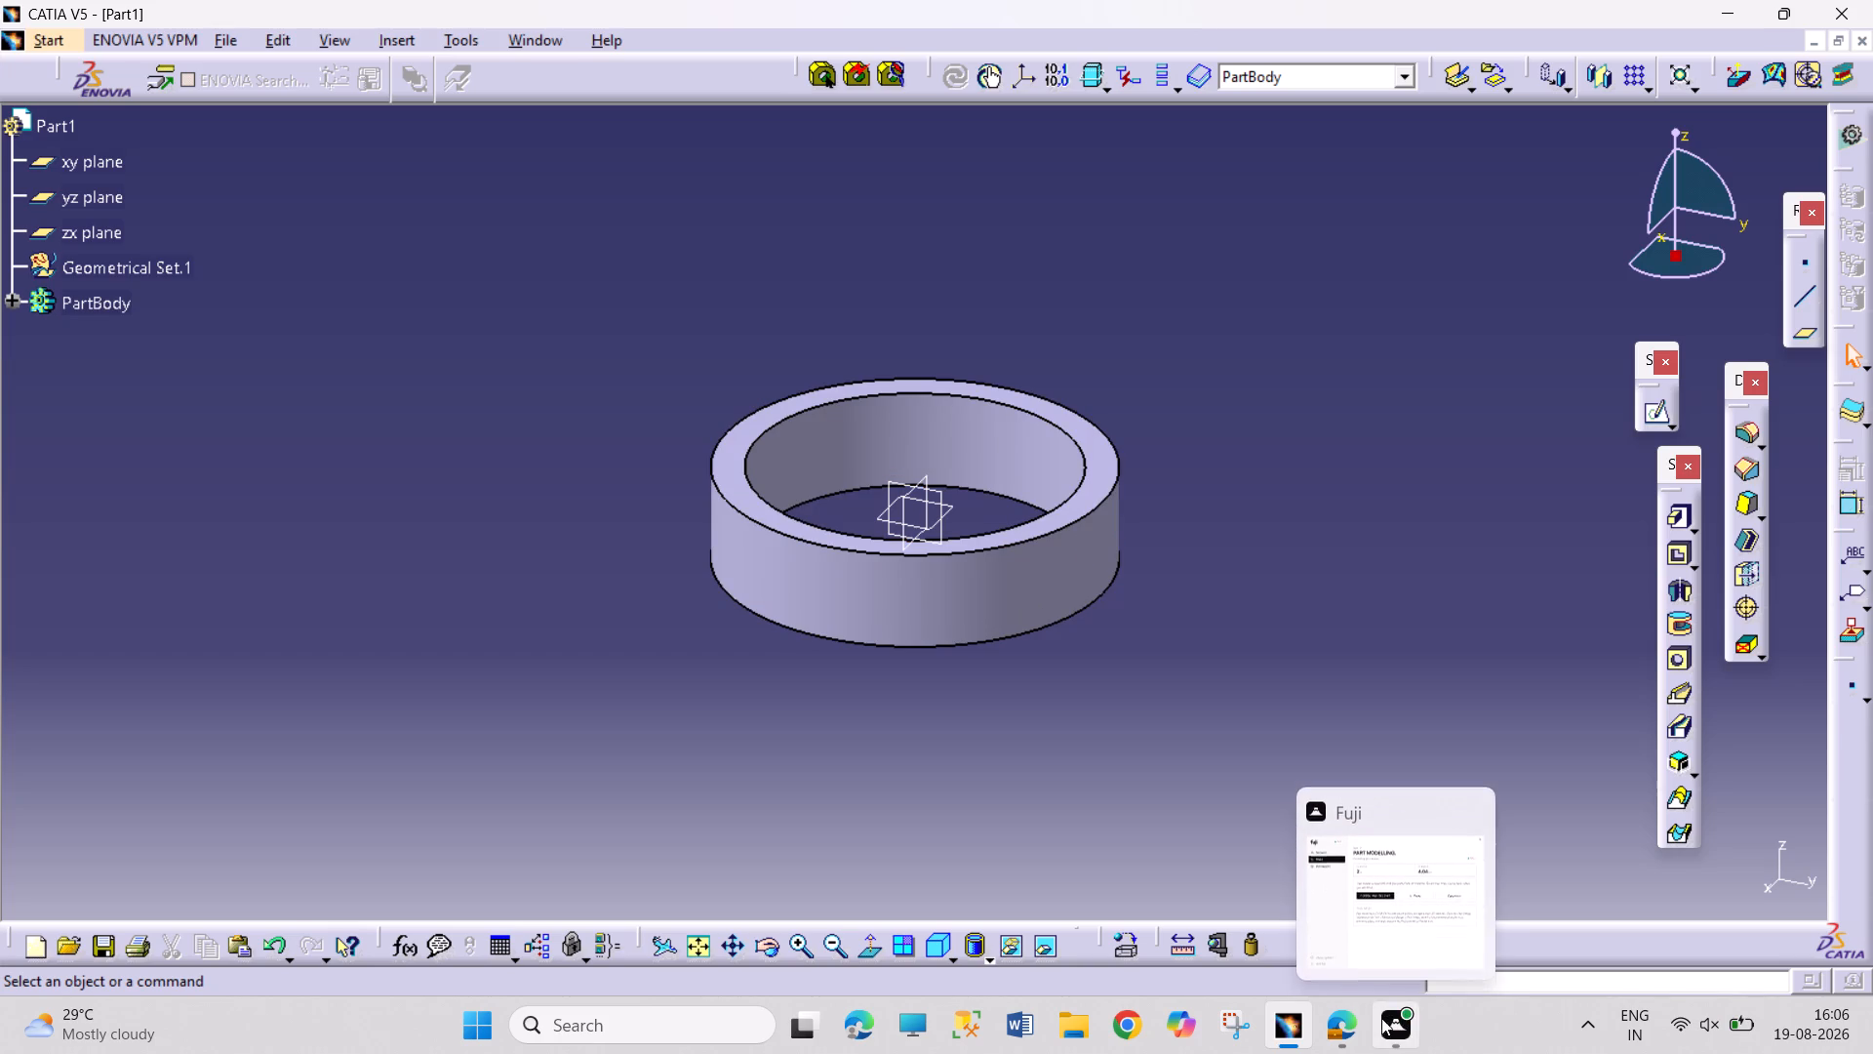
After checking the PDF drawing, sketch a small circle on the xy plane, centred on the H axis about 316 mm from the origin.
{"action": "left_click", "coordinate": [1340, 1032]}
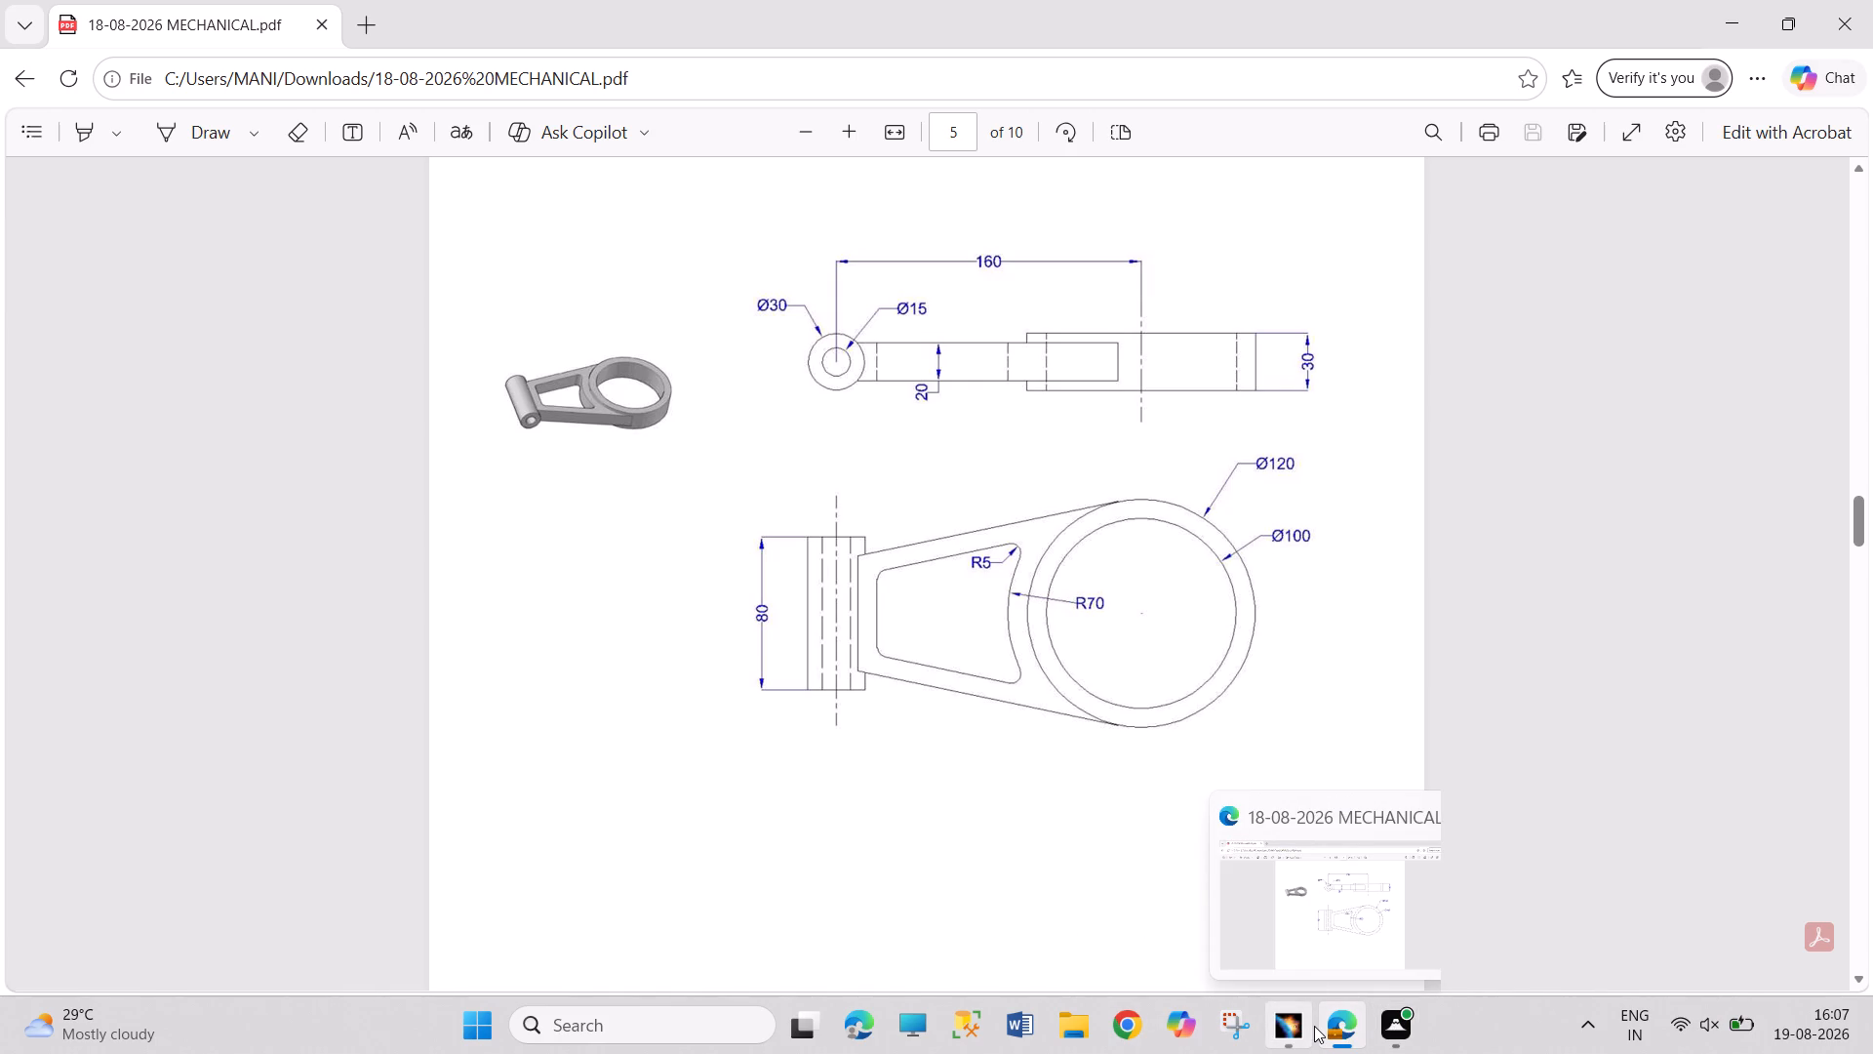
{"action": "left_click", "coordinate": [1312, 955]}
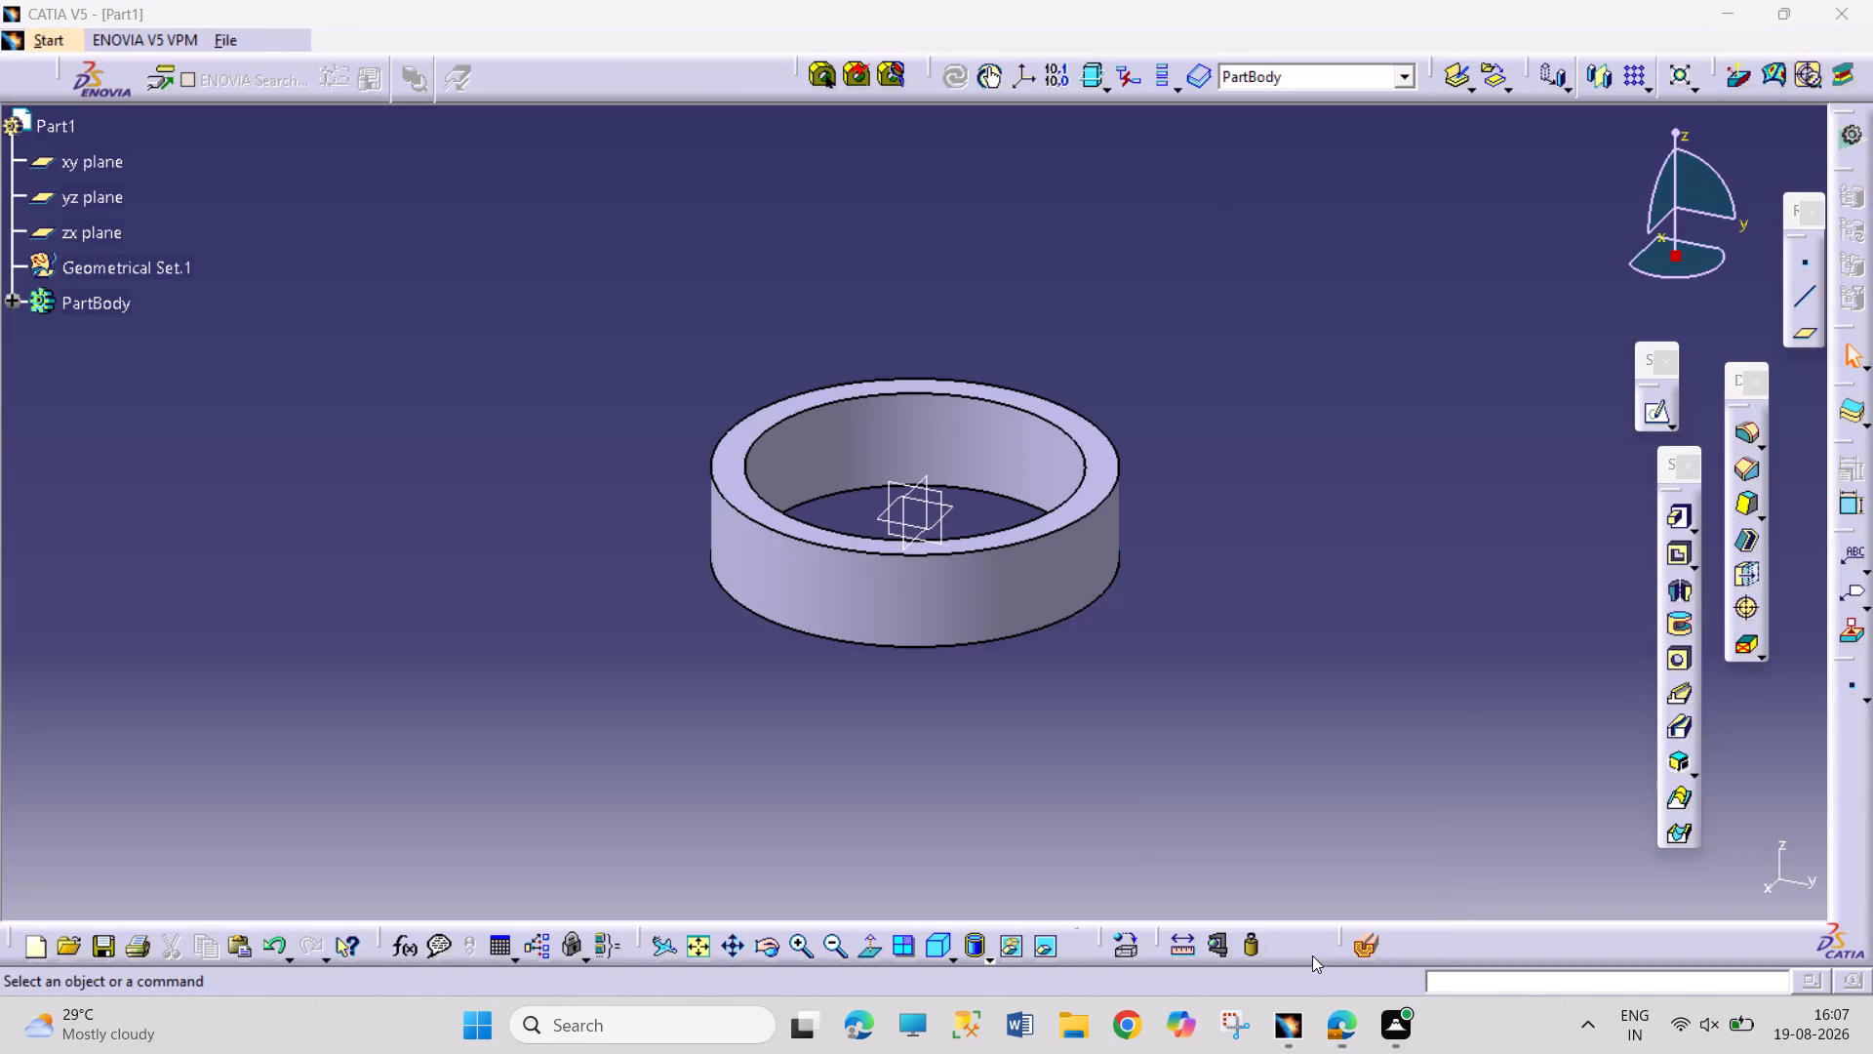
{"action": "left_click", "coordinate": [957, 507]}
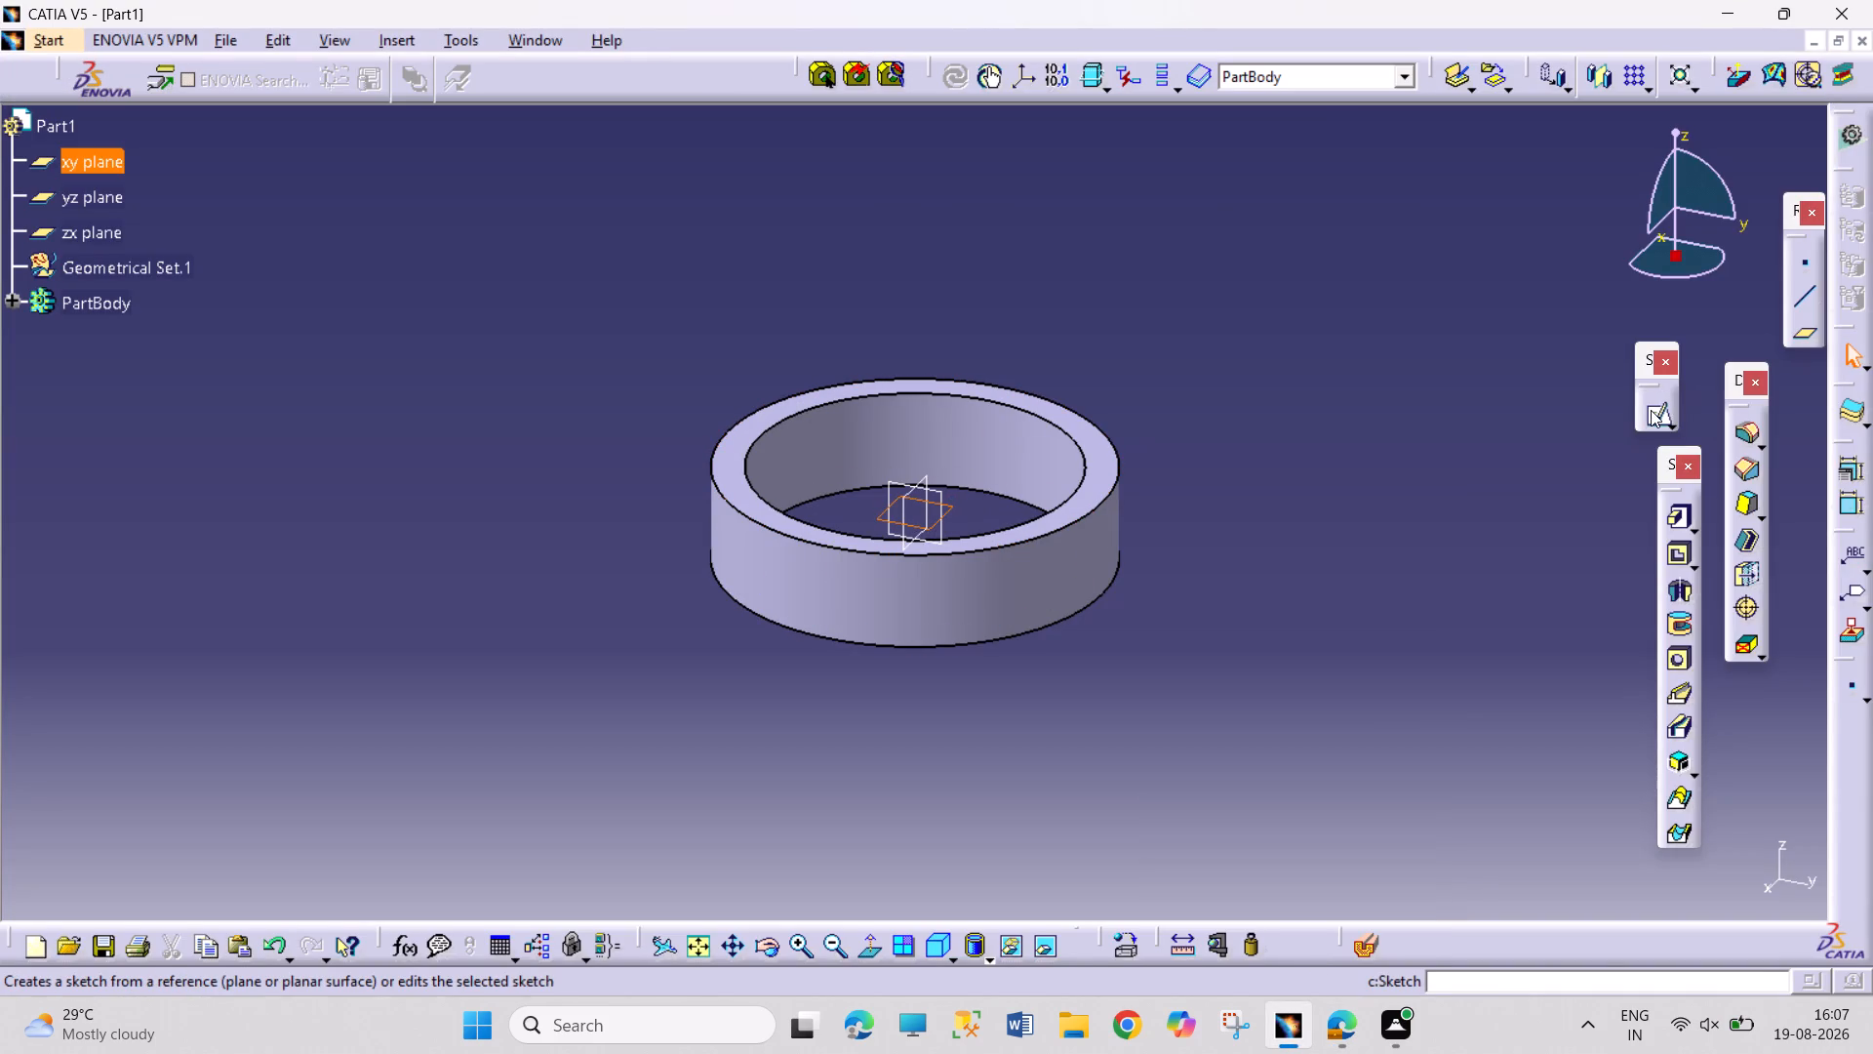
{"action": "left_click", "coordinate": [1651, 410]}
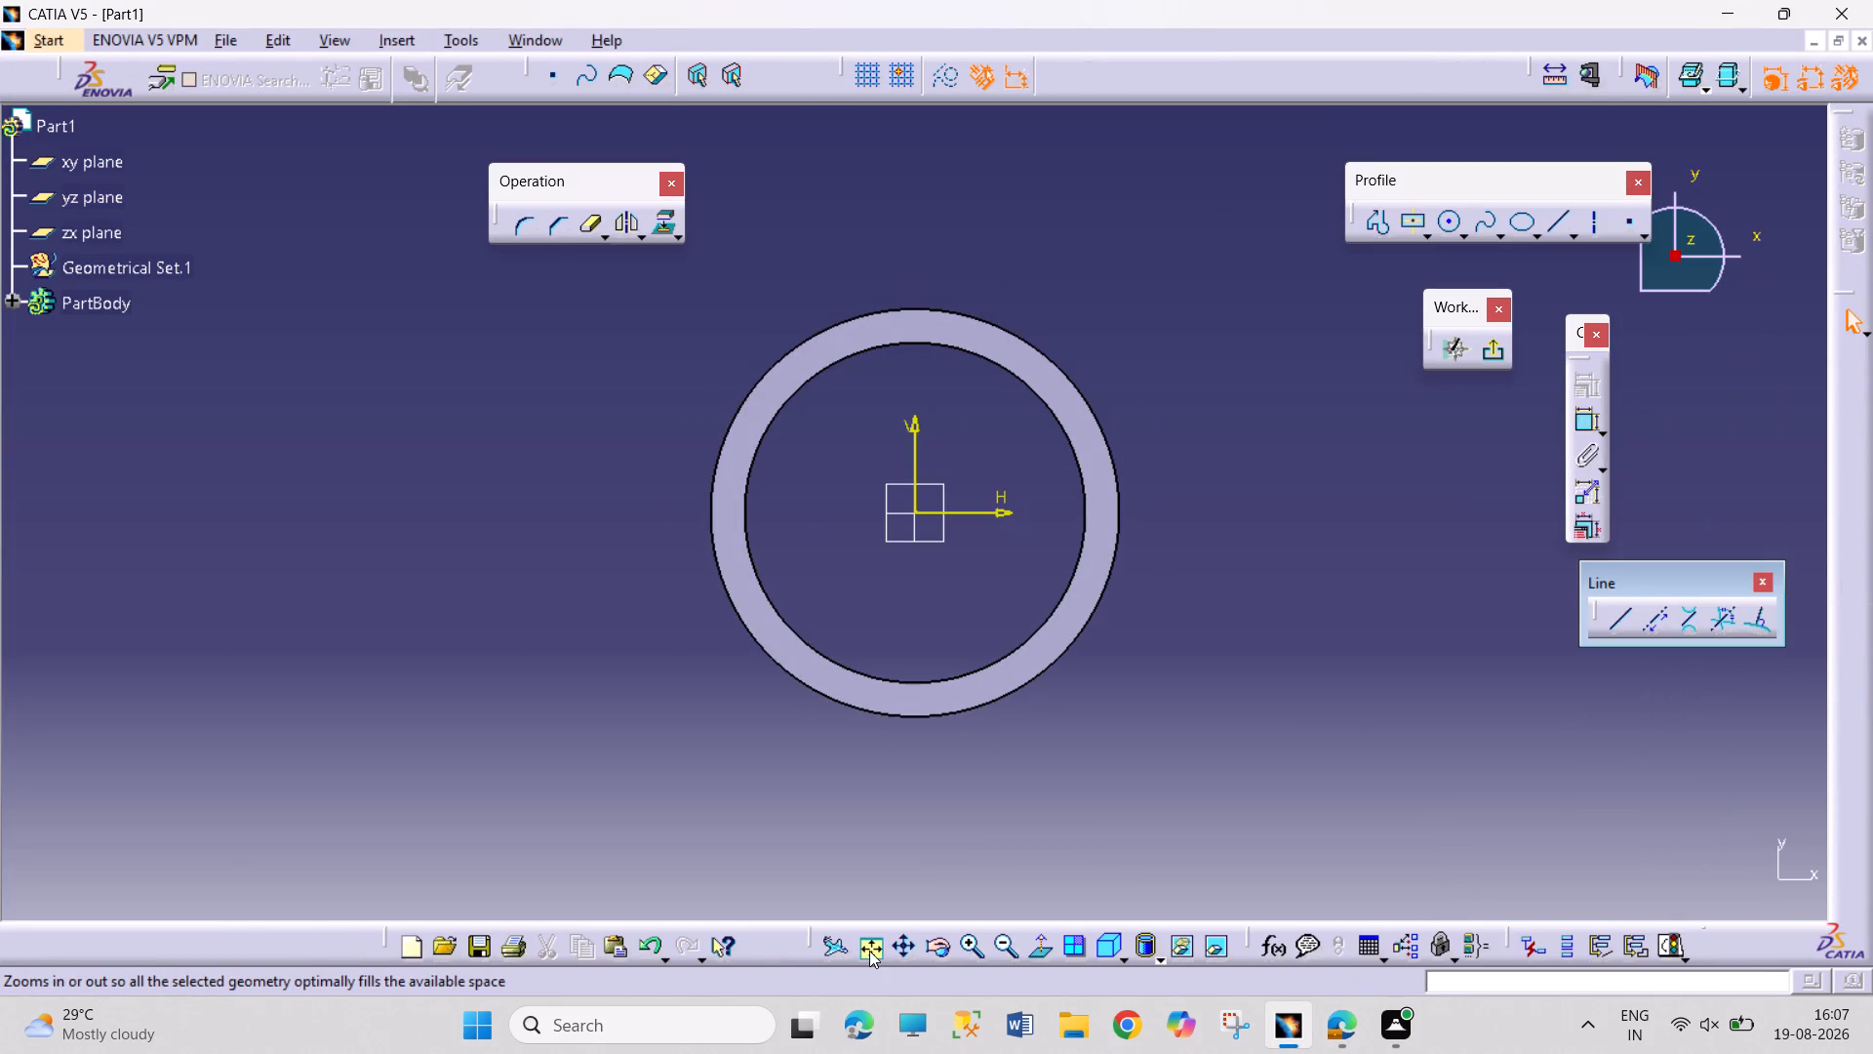
{"action": "left_click", "coordinate": [869, 951]}
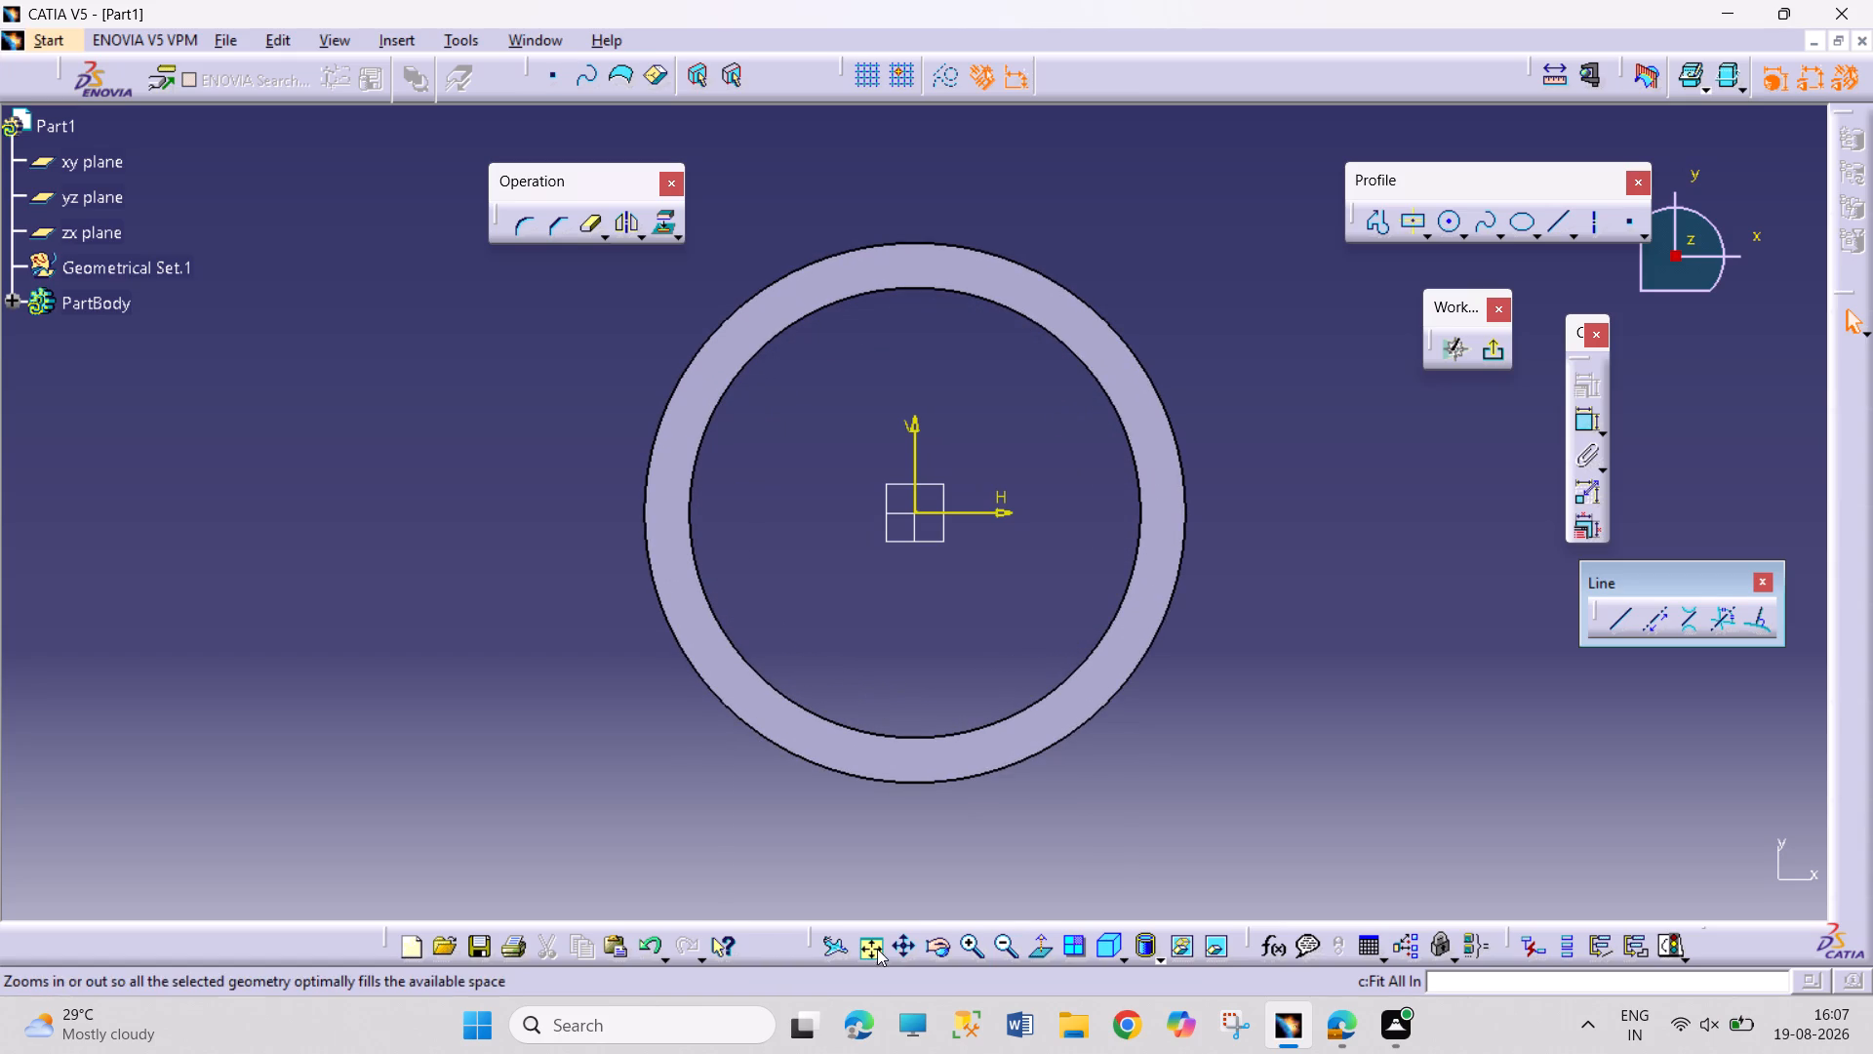
{"action": "left_click", "coordinate": [1009, 941]}
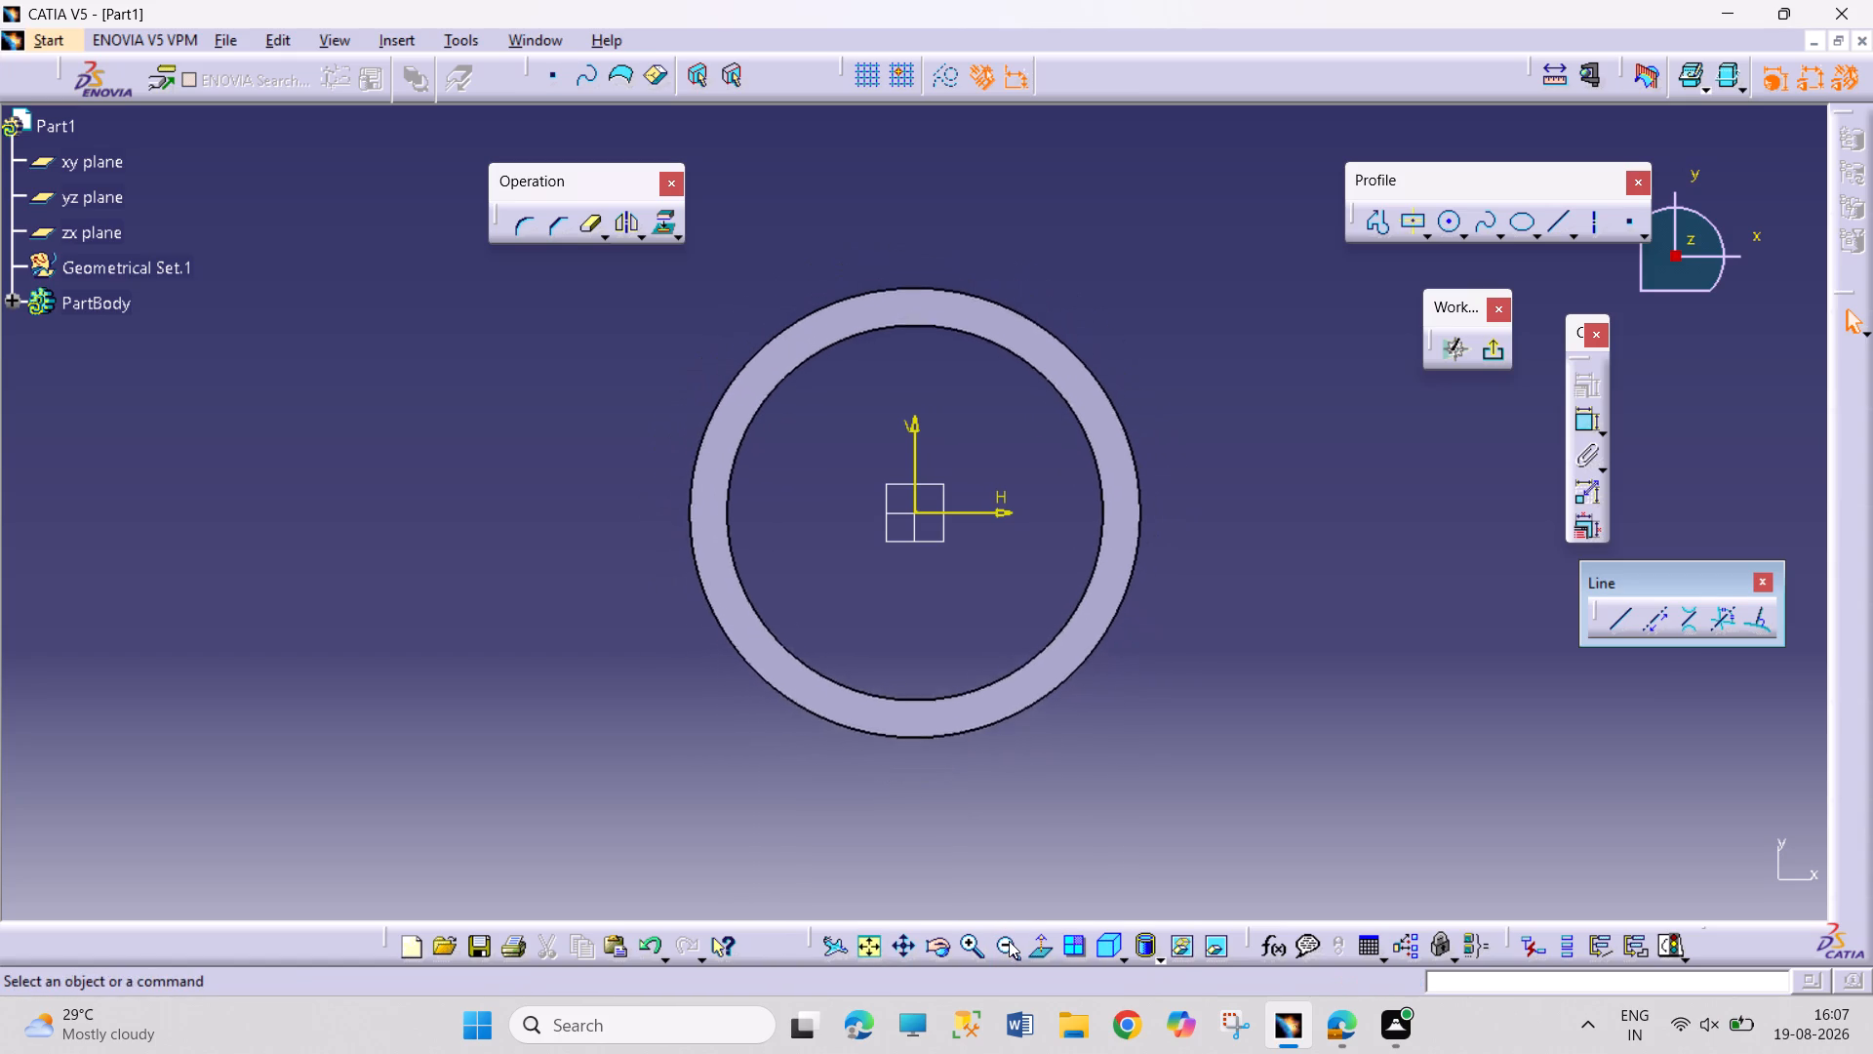
{"action": "left_click", "coordinate": [1009, 941]}
{"action": "left_click", "coordinate": [898, 951]}
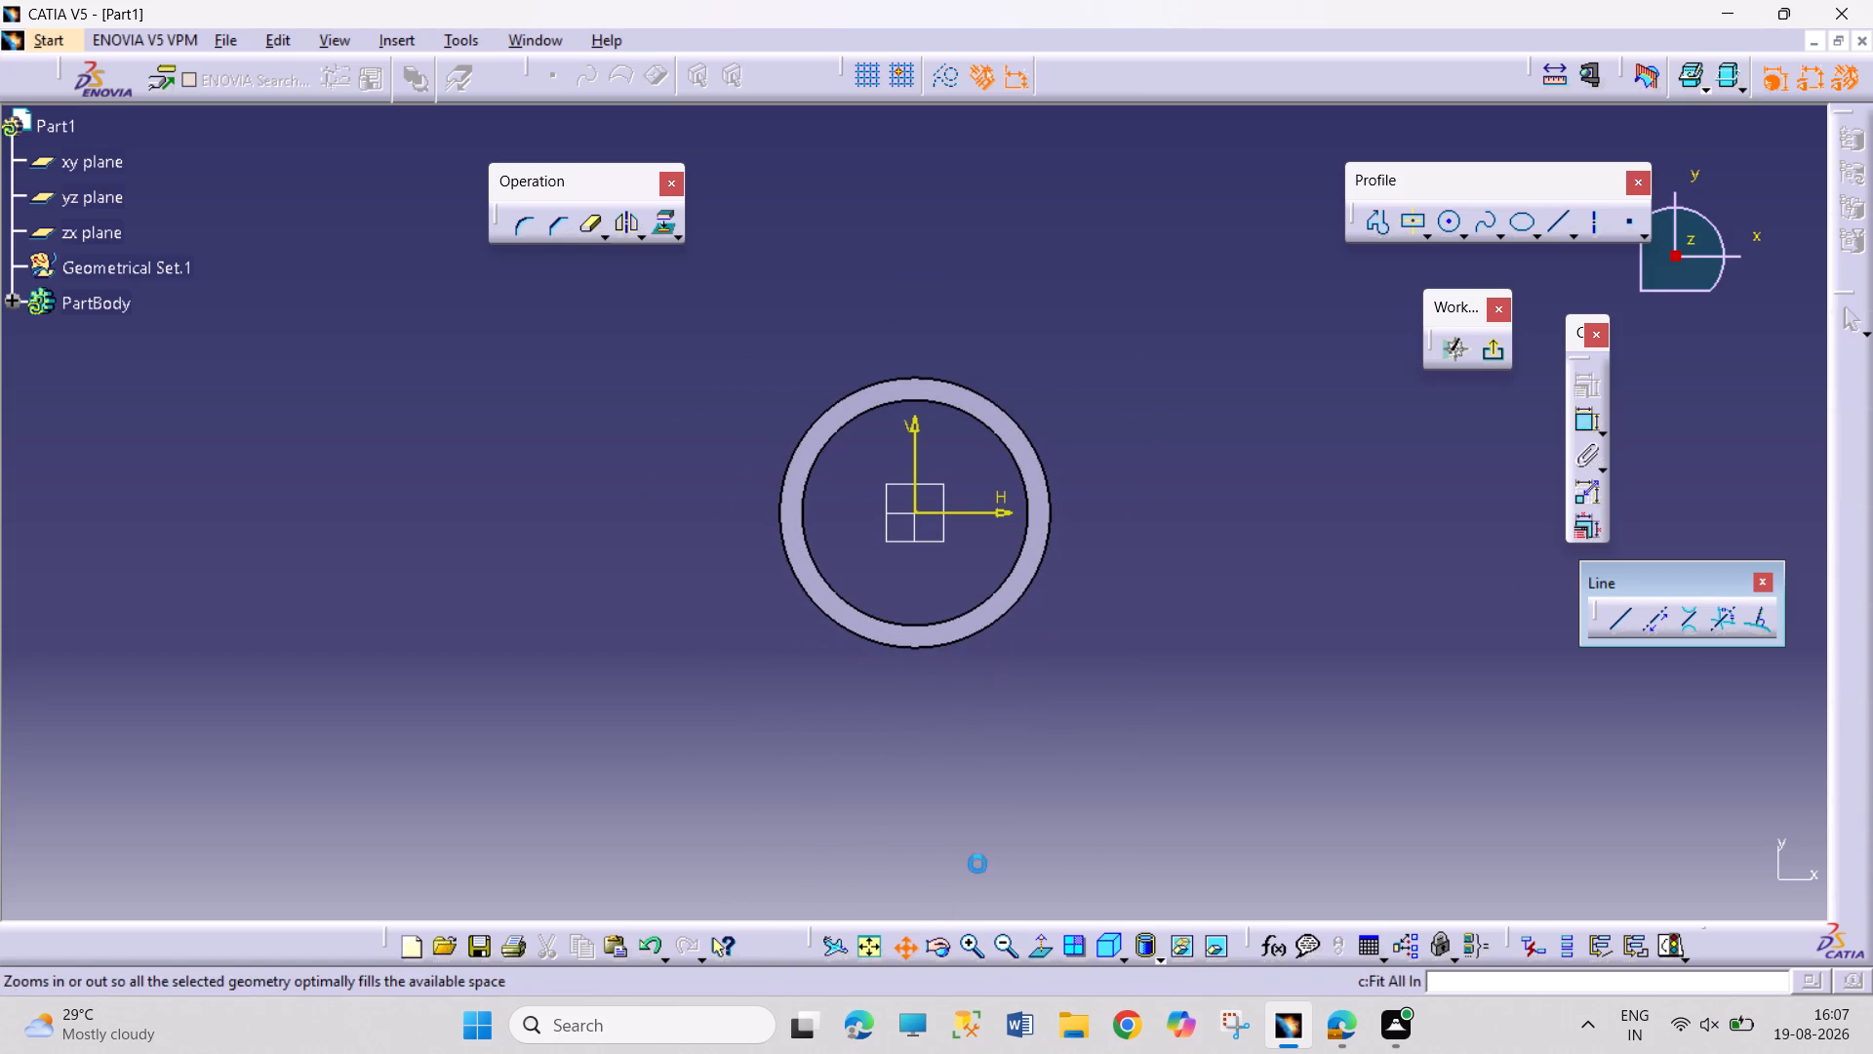
{"action": "left_click_drag", "start_coordinate": [1049, 795], "coordinate": [530, 819]}
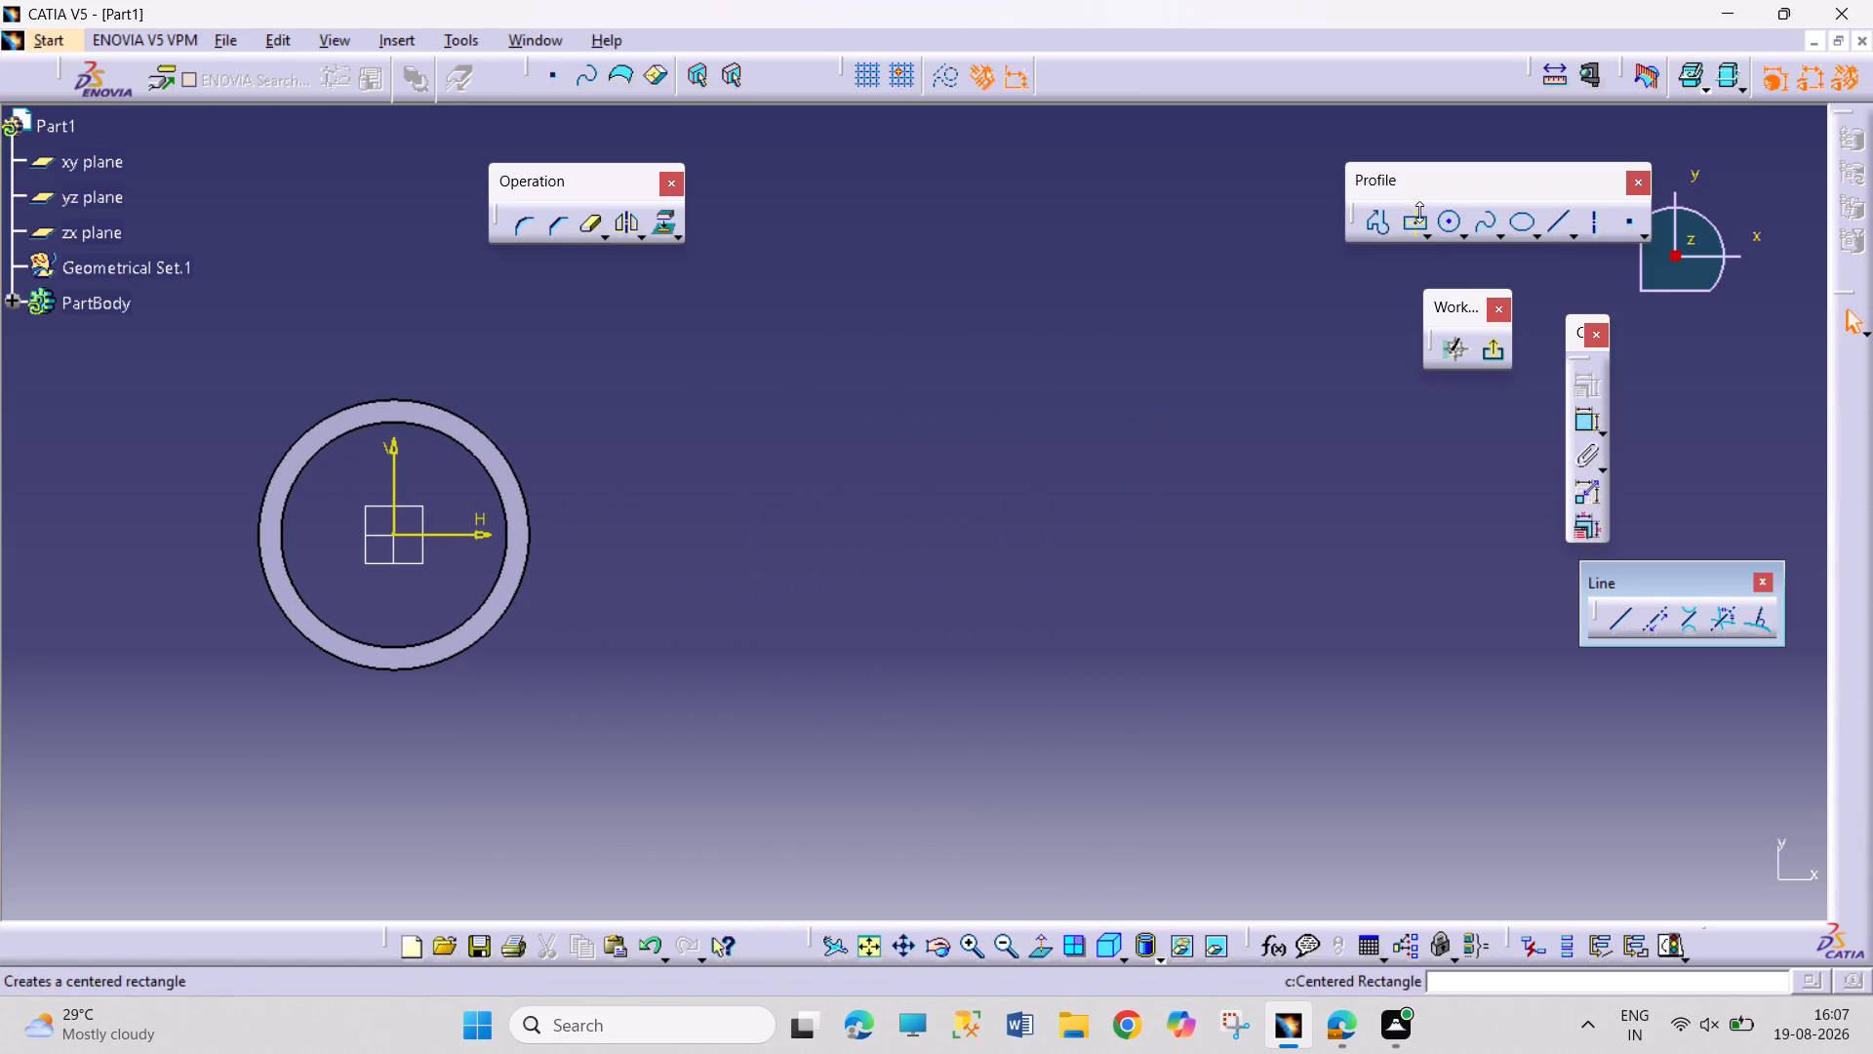
{"action": "left_click", "coordinate": [1444, 224]}
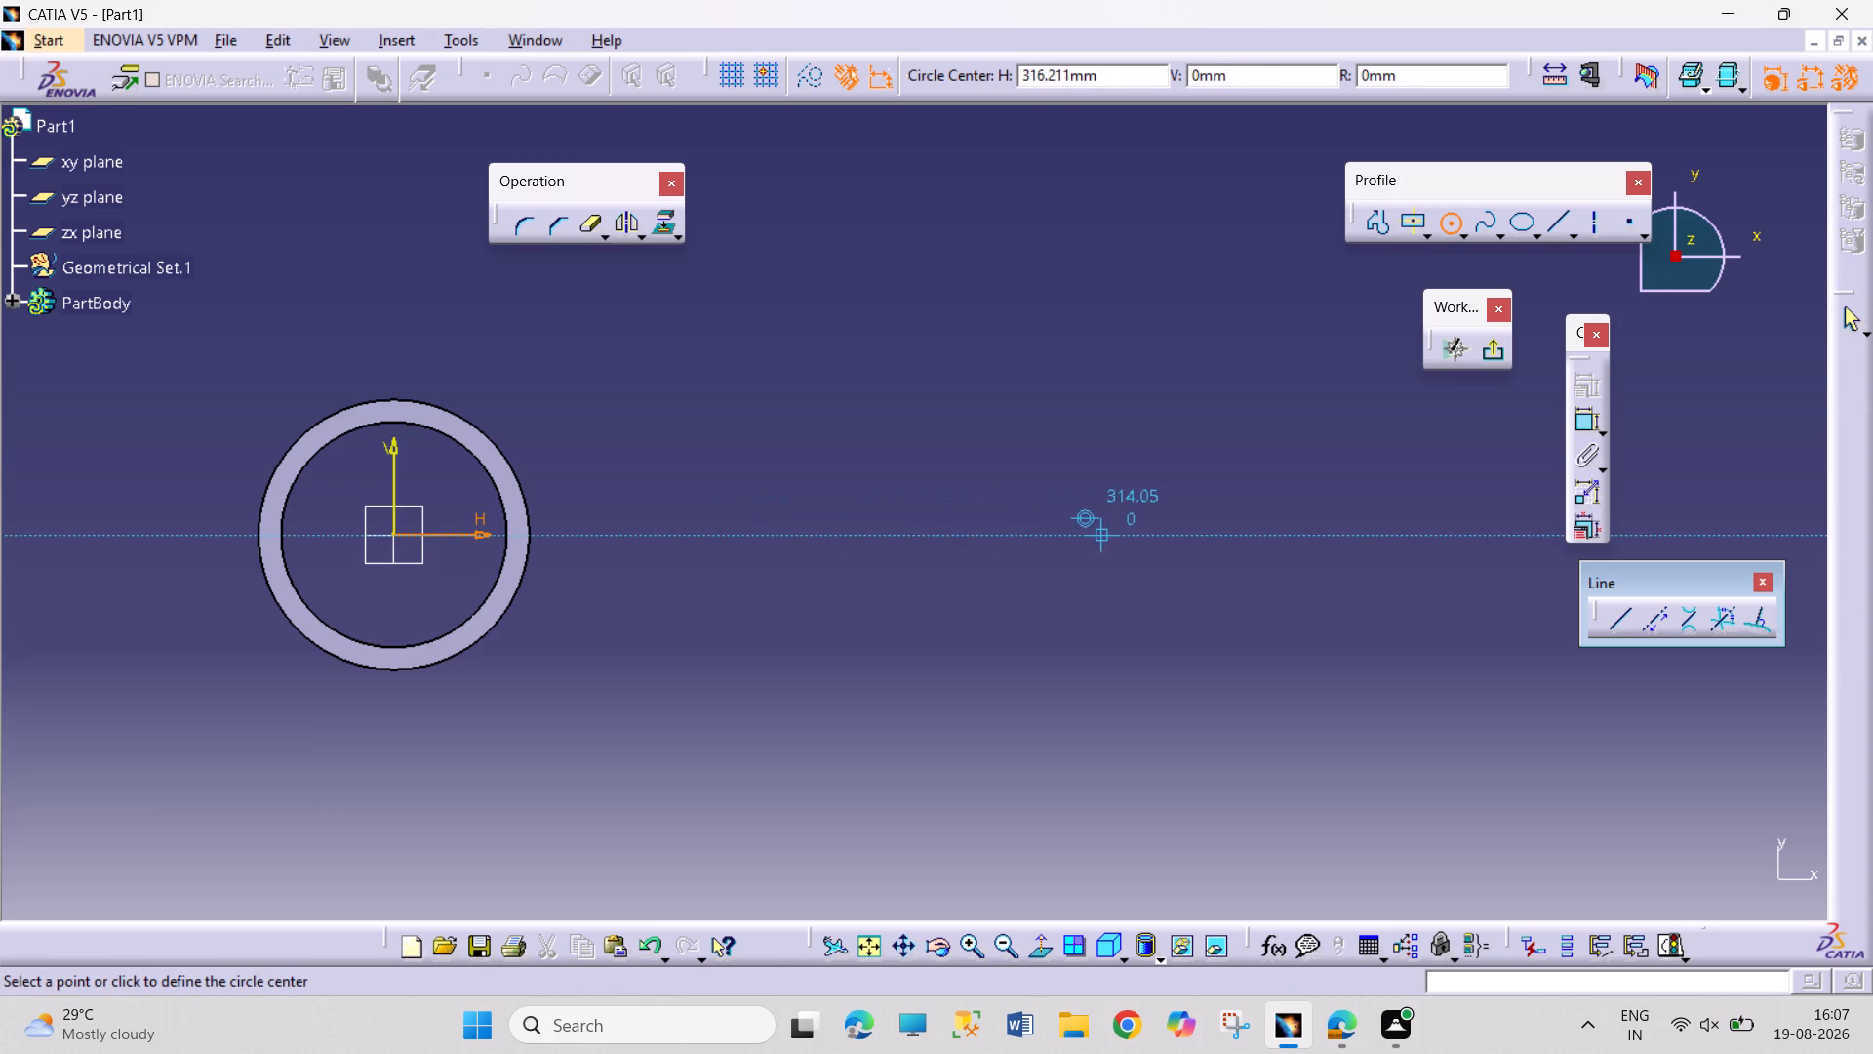
{"action": "left_click", "coordinate": [1108, 531]}
{"action": "left_click", "coordinate": [1144, 577]}
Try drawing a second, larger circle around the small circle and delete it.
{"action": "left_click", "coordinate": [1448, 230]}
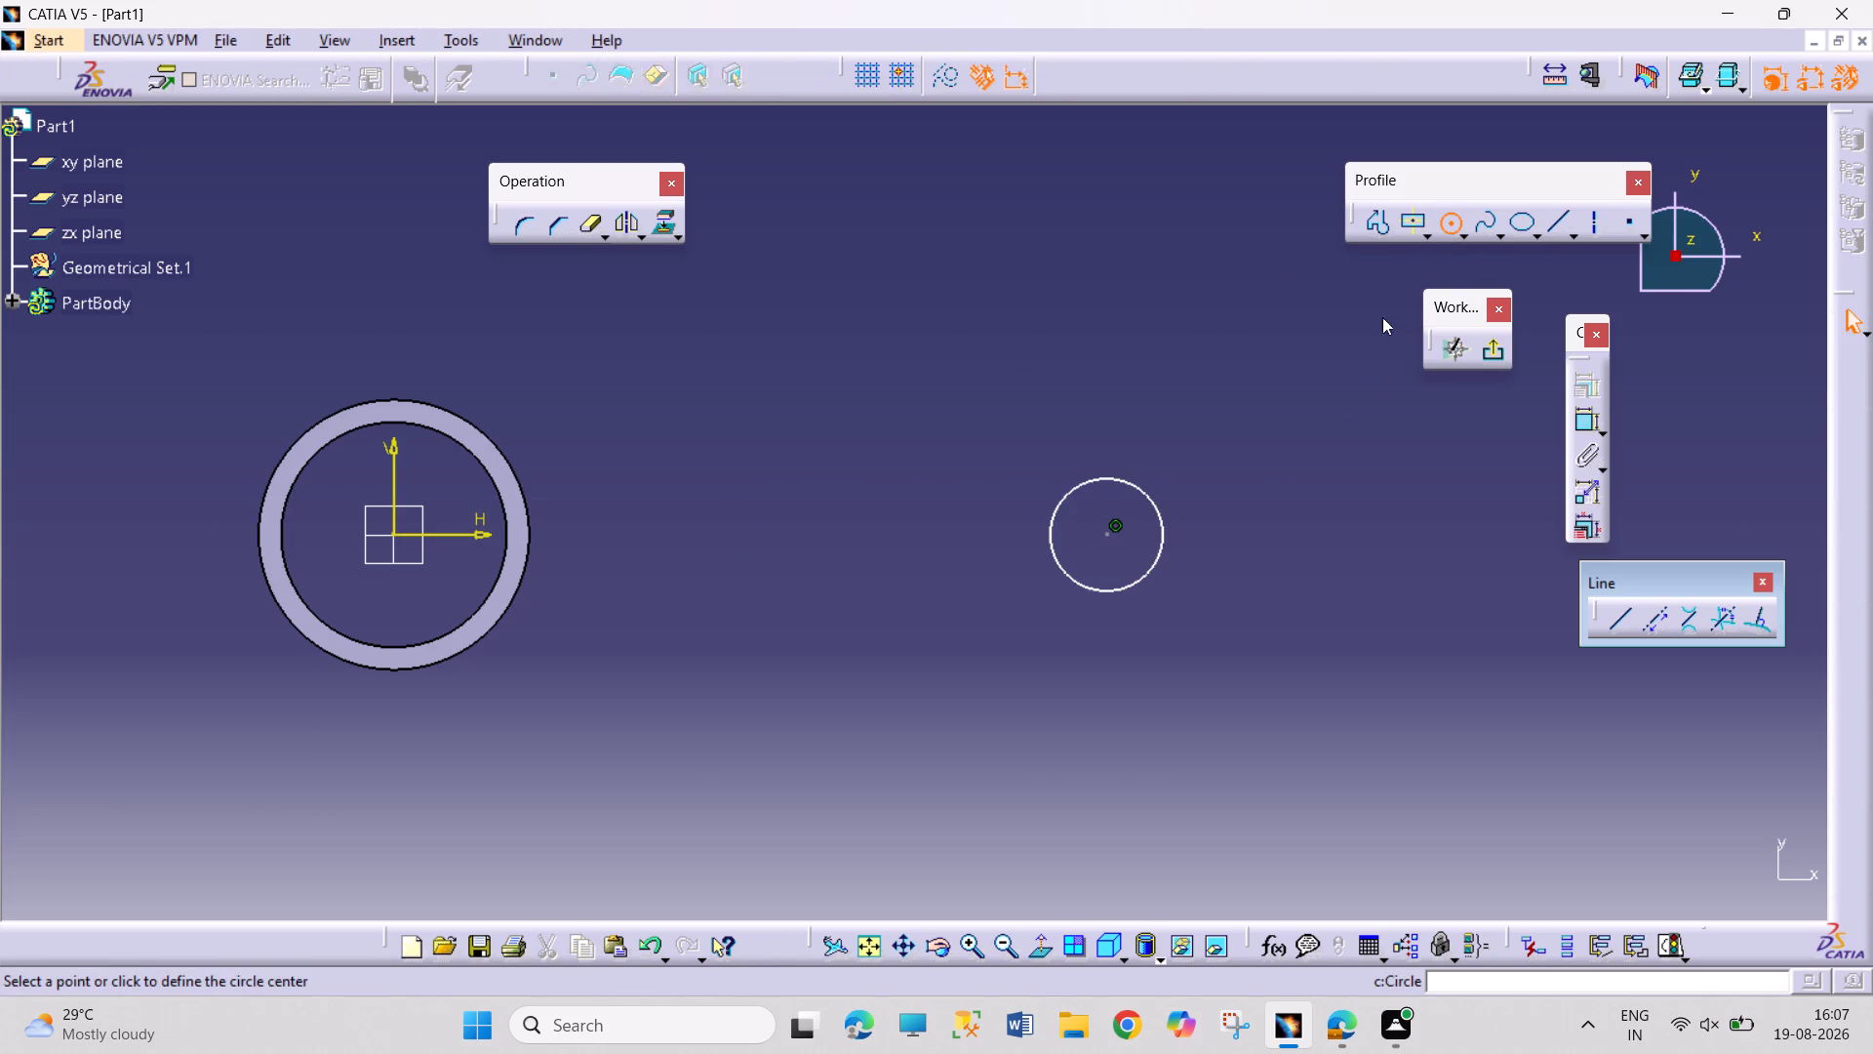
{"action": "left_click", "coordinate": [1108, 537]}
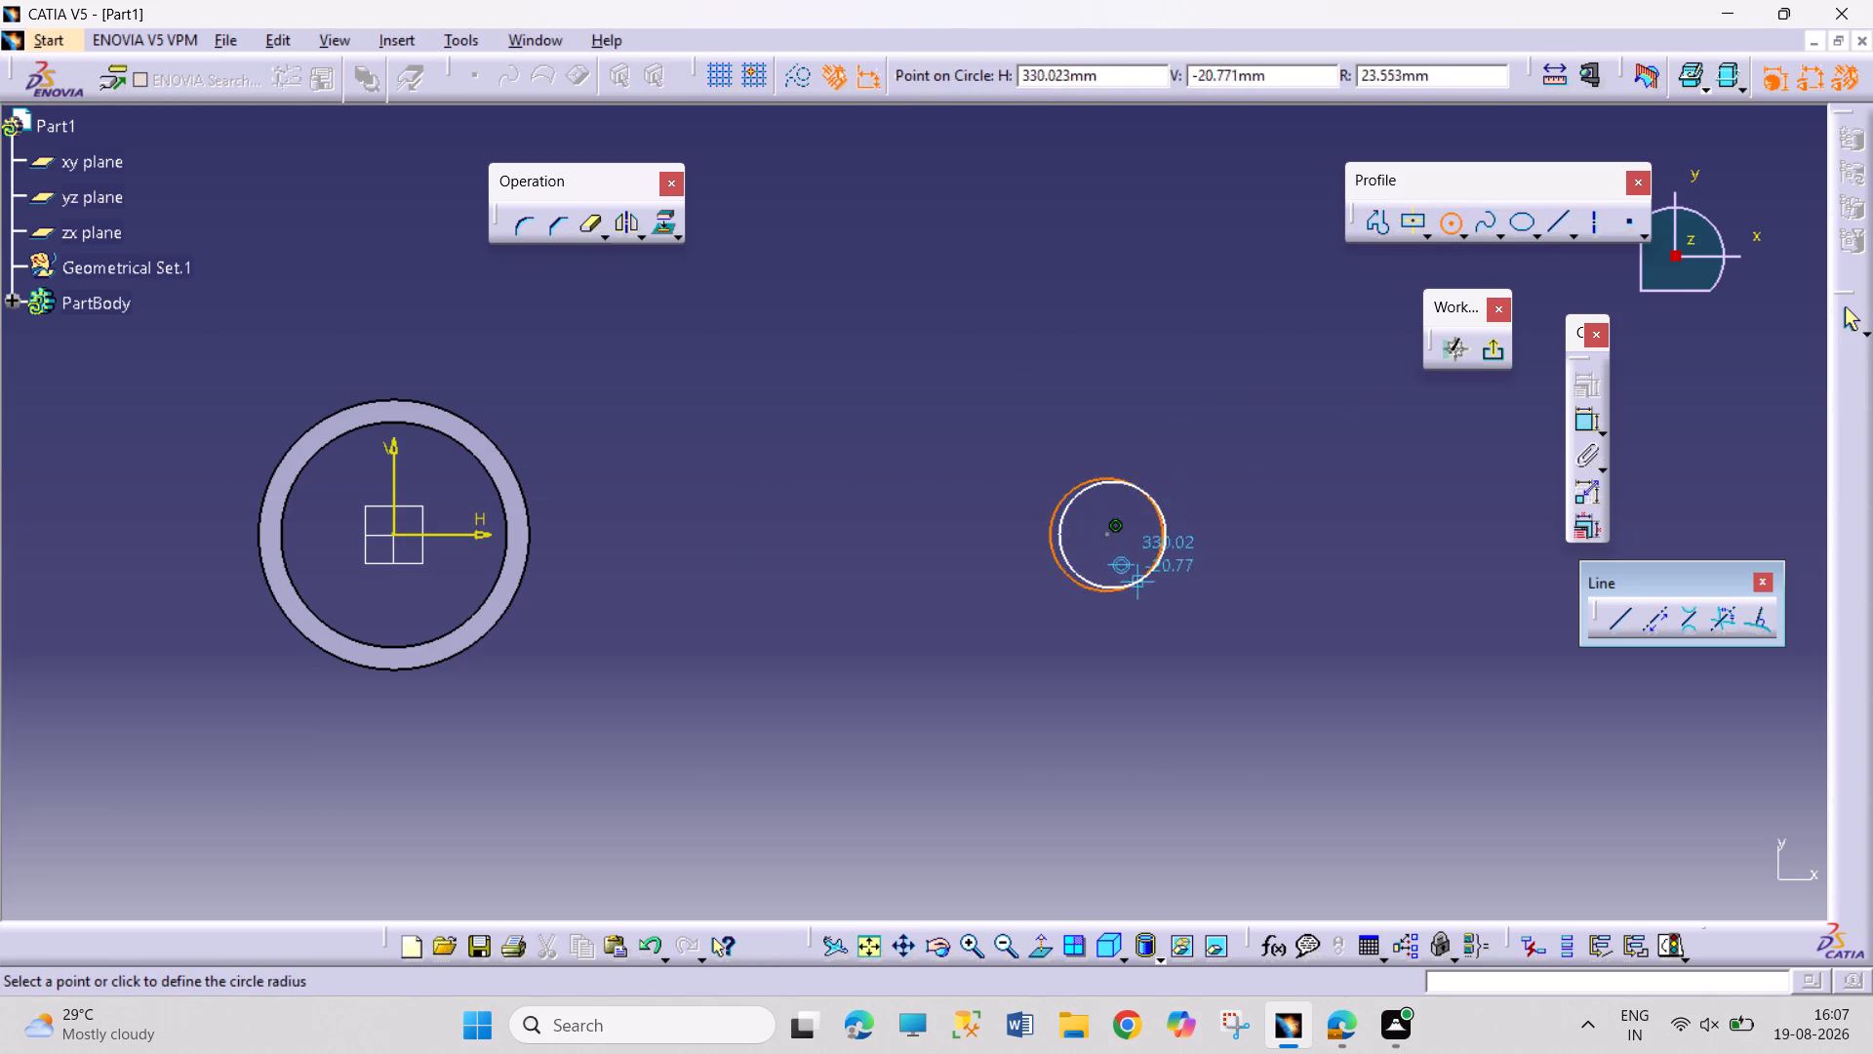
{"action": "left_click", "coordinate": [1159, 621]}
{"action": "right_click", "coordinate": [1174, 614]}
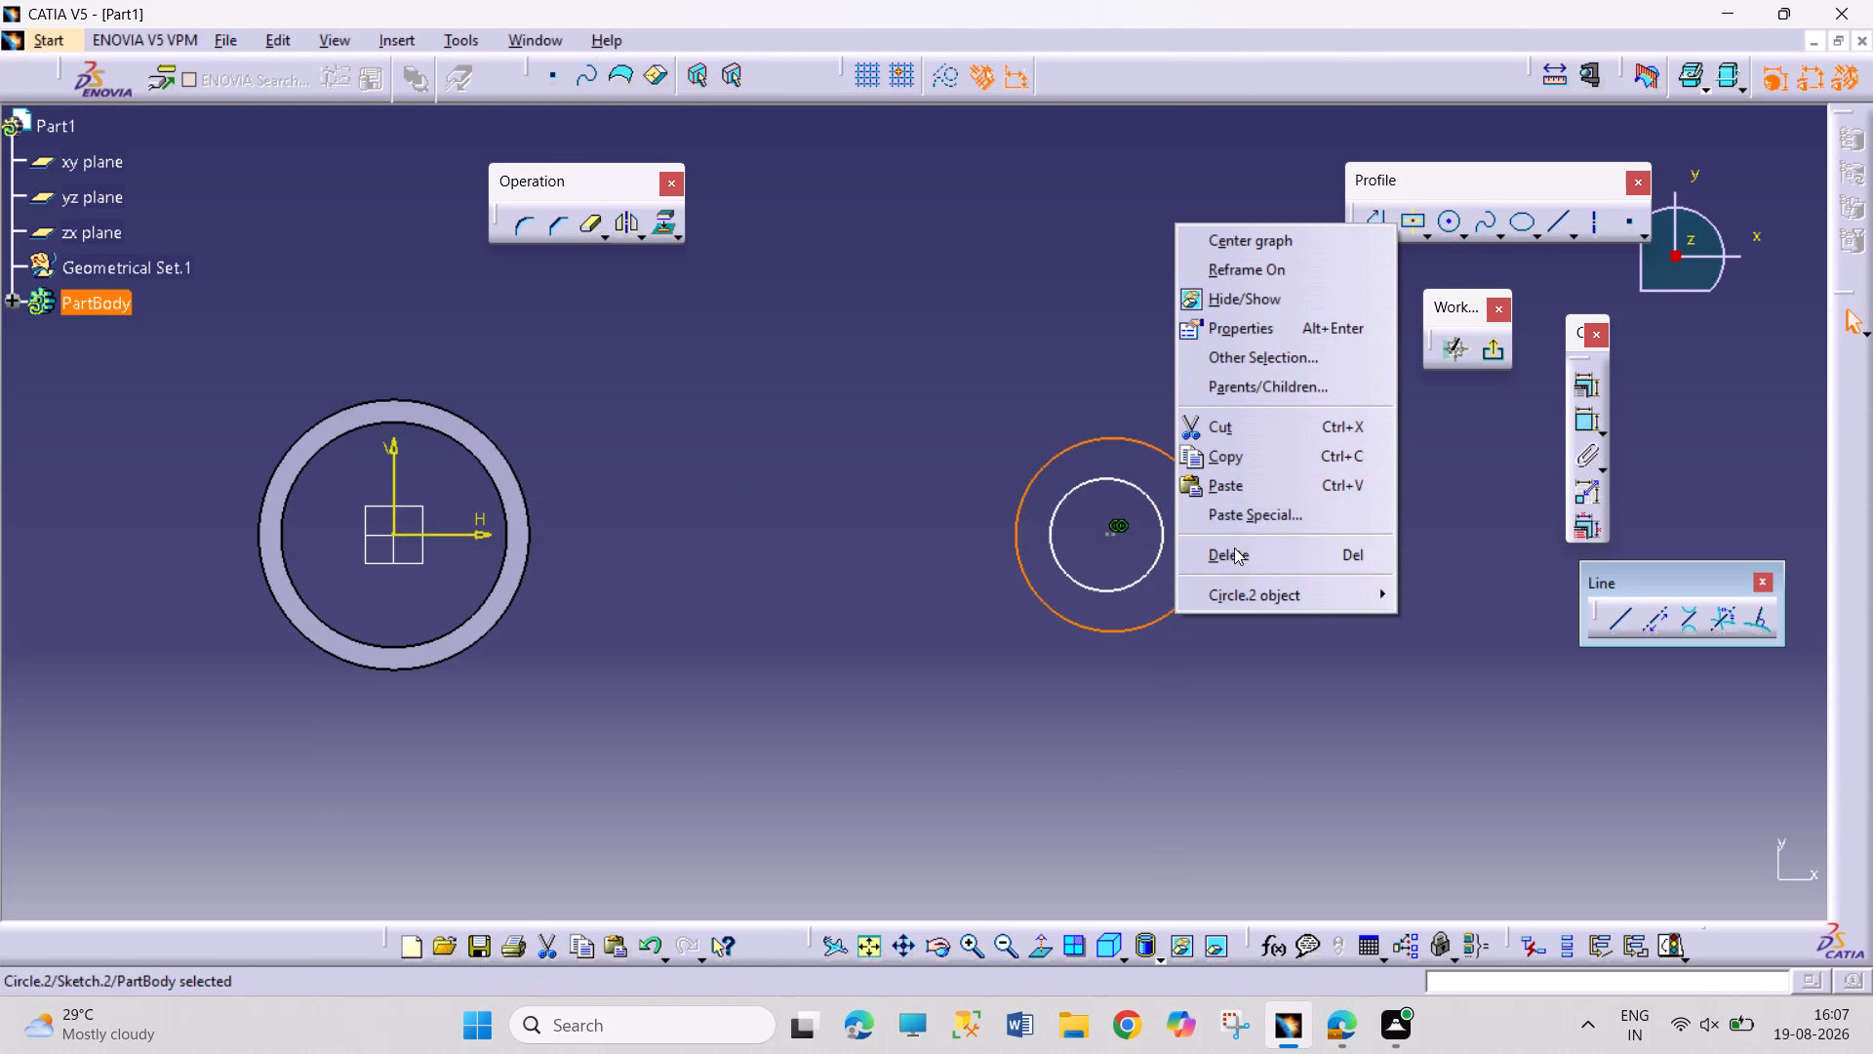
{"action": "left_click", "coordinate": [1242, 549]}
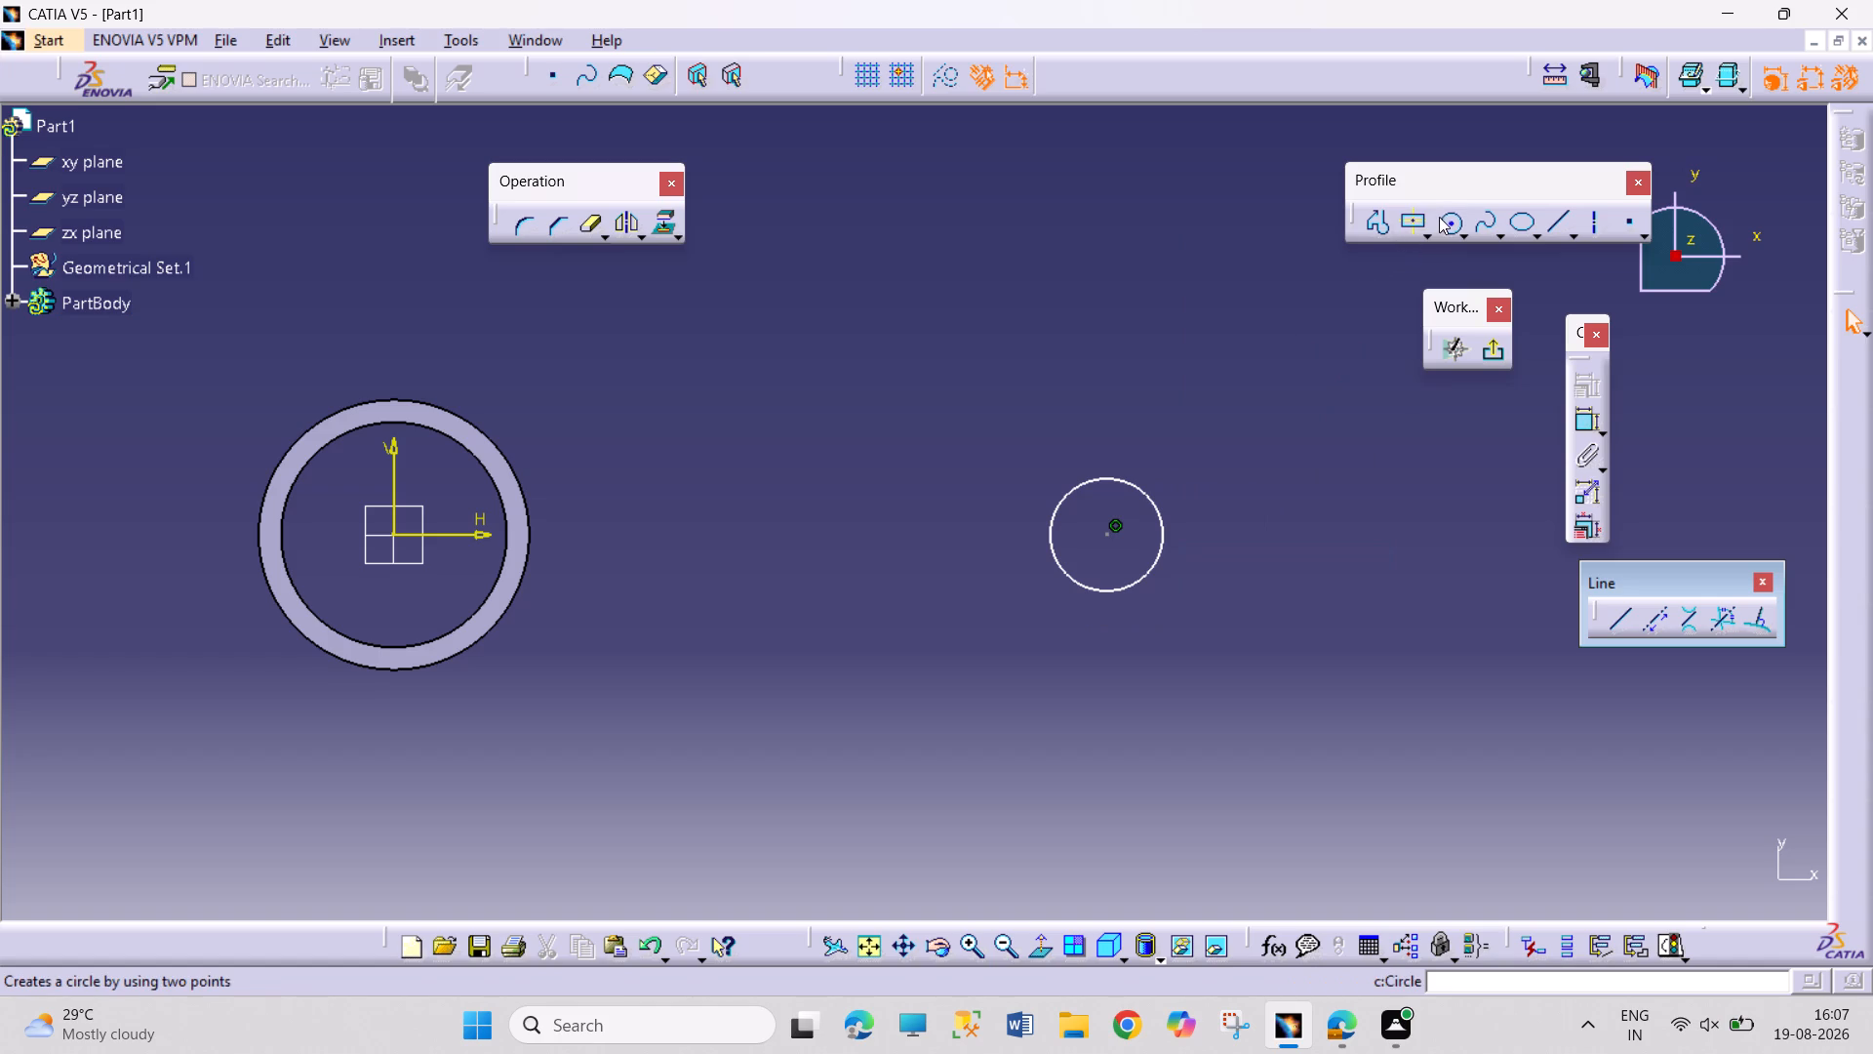
Draw a larger circle around the small circle, using the Concentric option to share its centre.
{"action": "left_click", "coordinate": [1440, 217]}
{"action": "right_click", "coordinate": [1142, 488]}
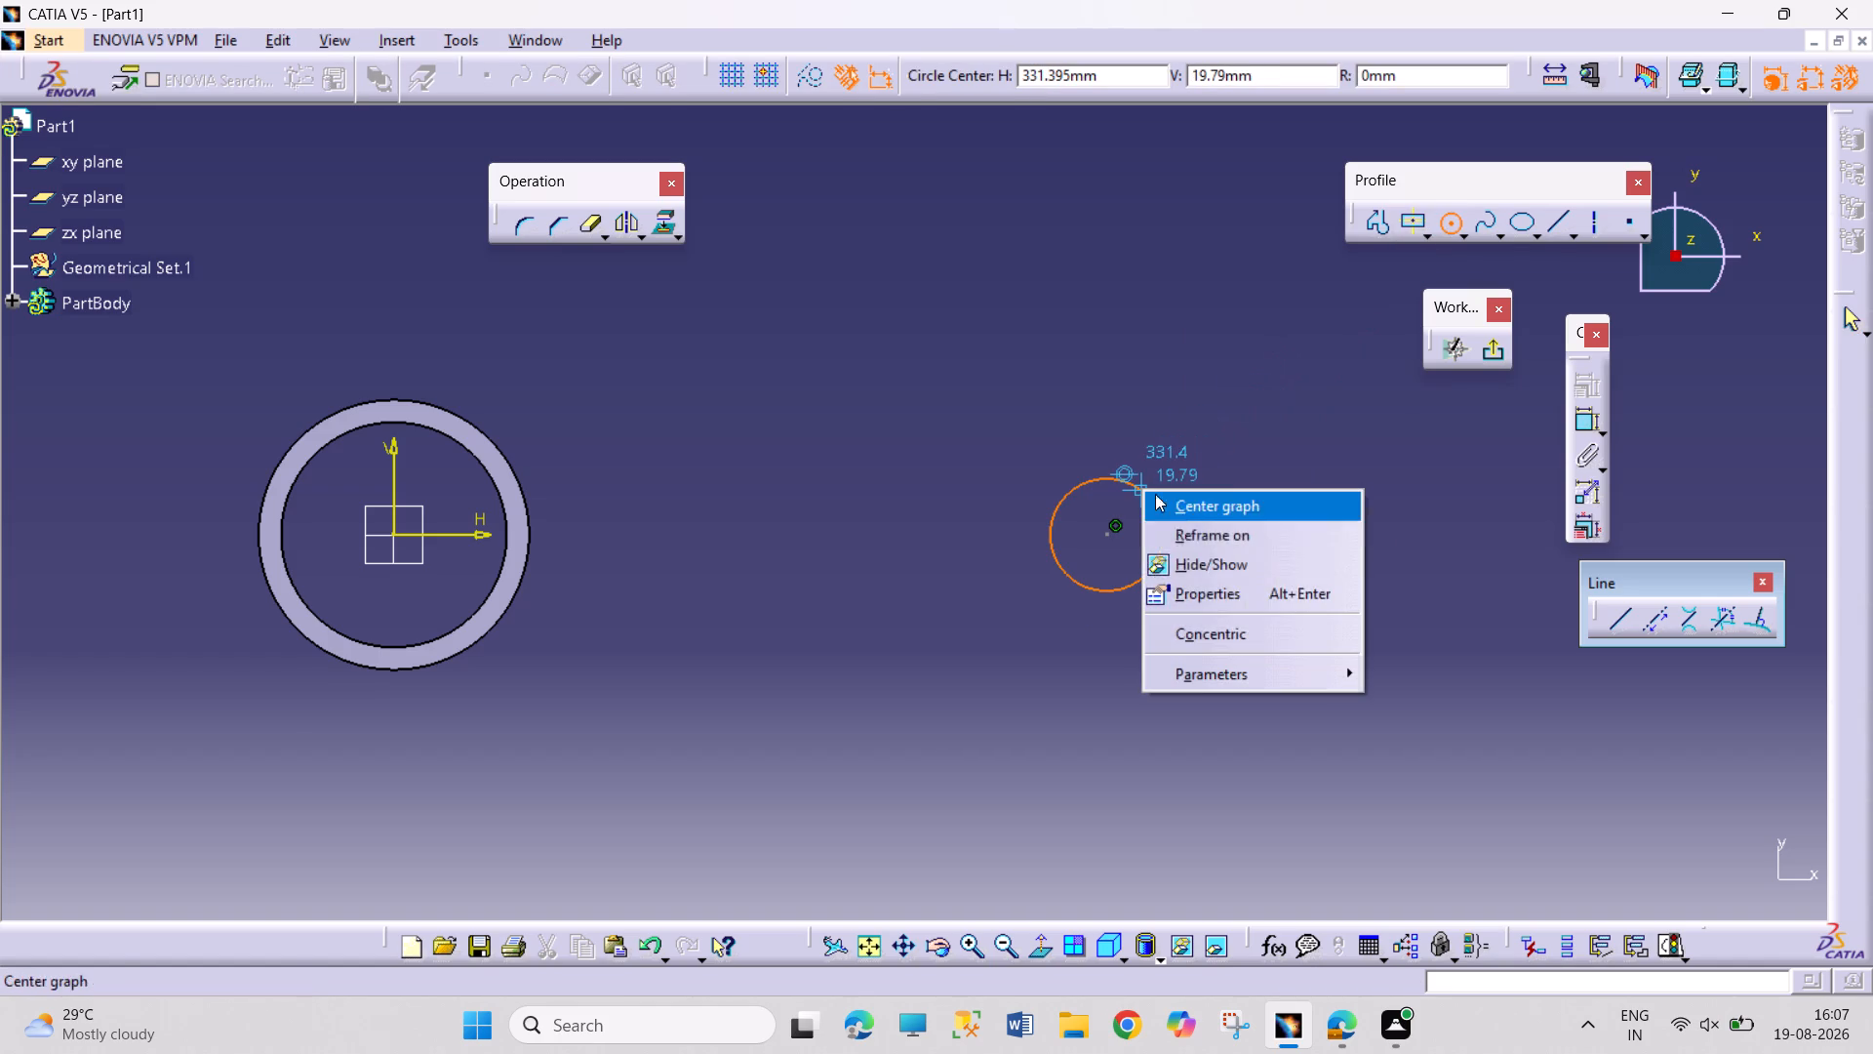
{"action": "left_click", "coordinate": [1212, 628]}
{"action": "left_click", "coordinate": [1212, 628]}
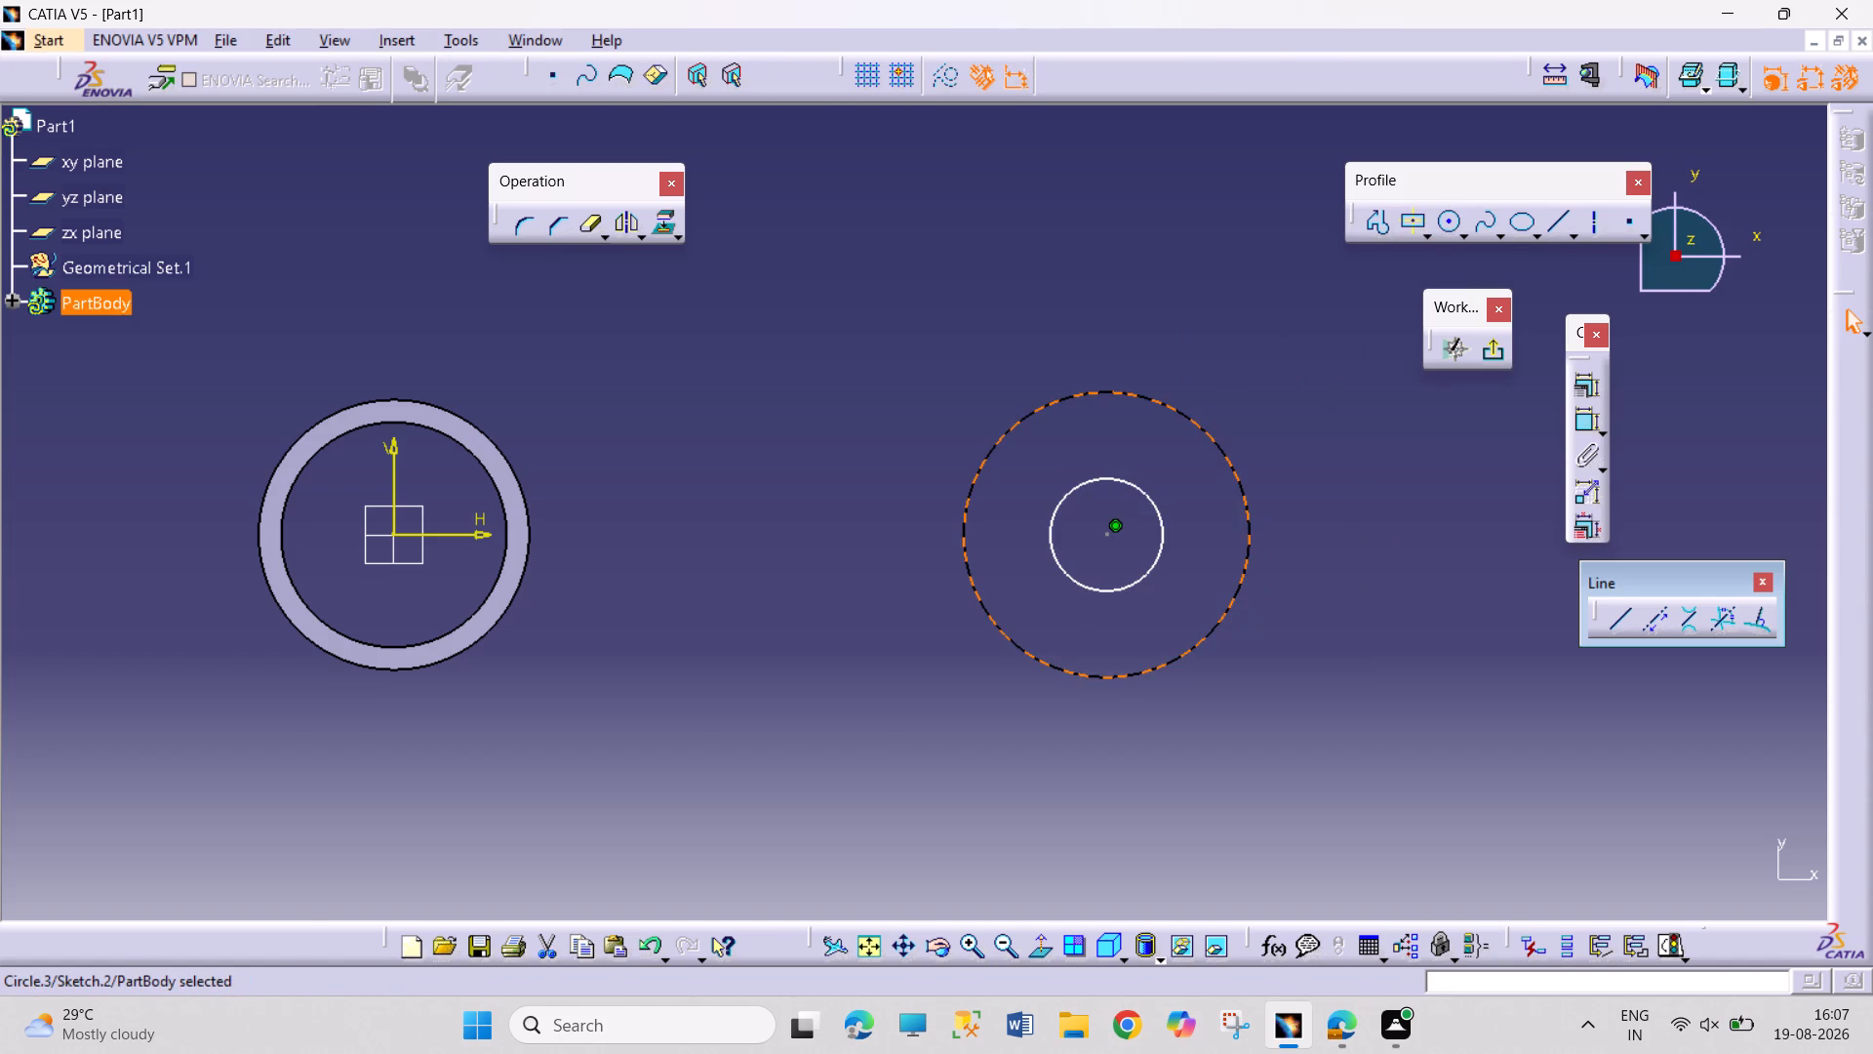
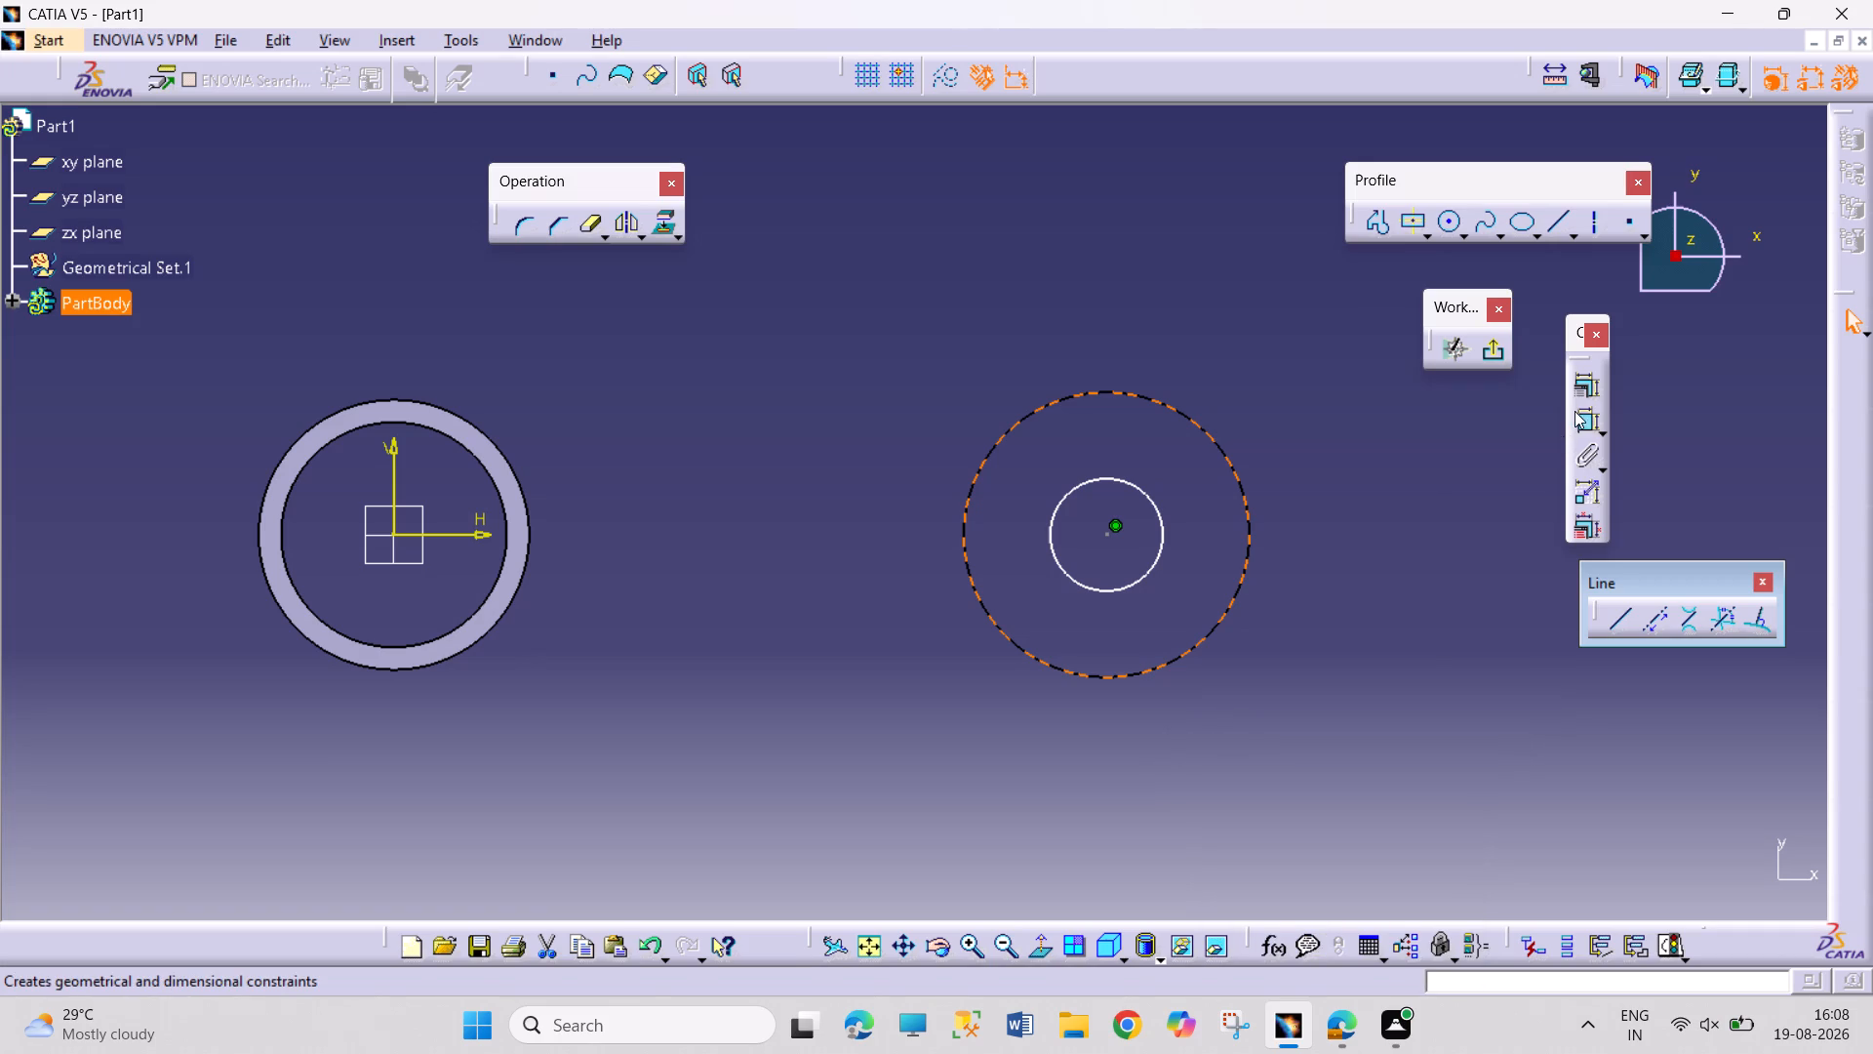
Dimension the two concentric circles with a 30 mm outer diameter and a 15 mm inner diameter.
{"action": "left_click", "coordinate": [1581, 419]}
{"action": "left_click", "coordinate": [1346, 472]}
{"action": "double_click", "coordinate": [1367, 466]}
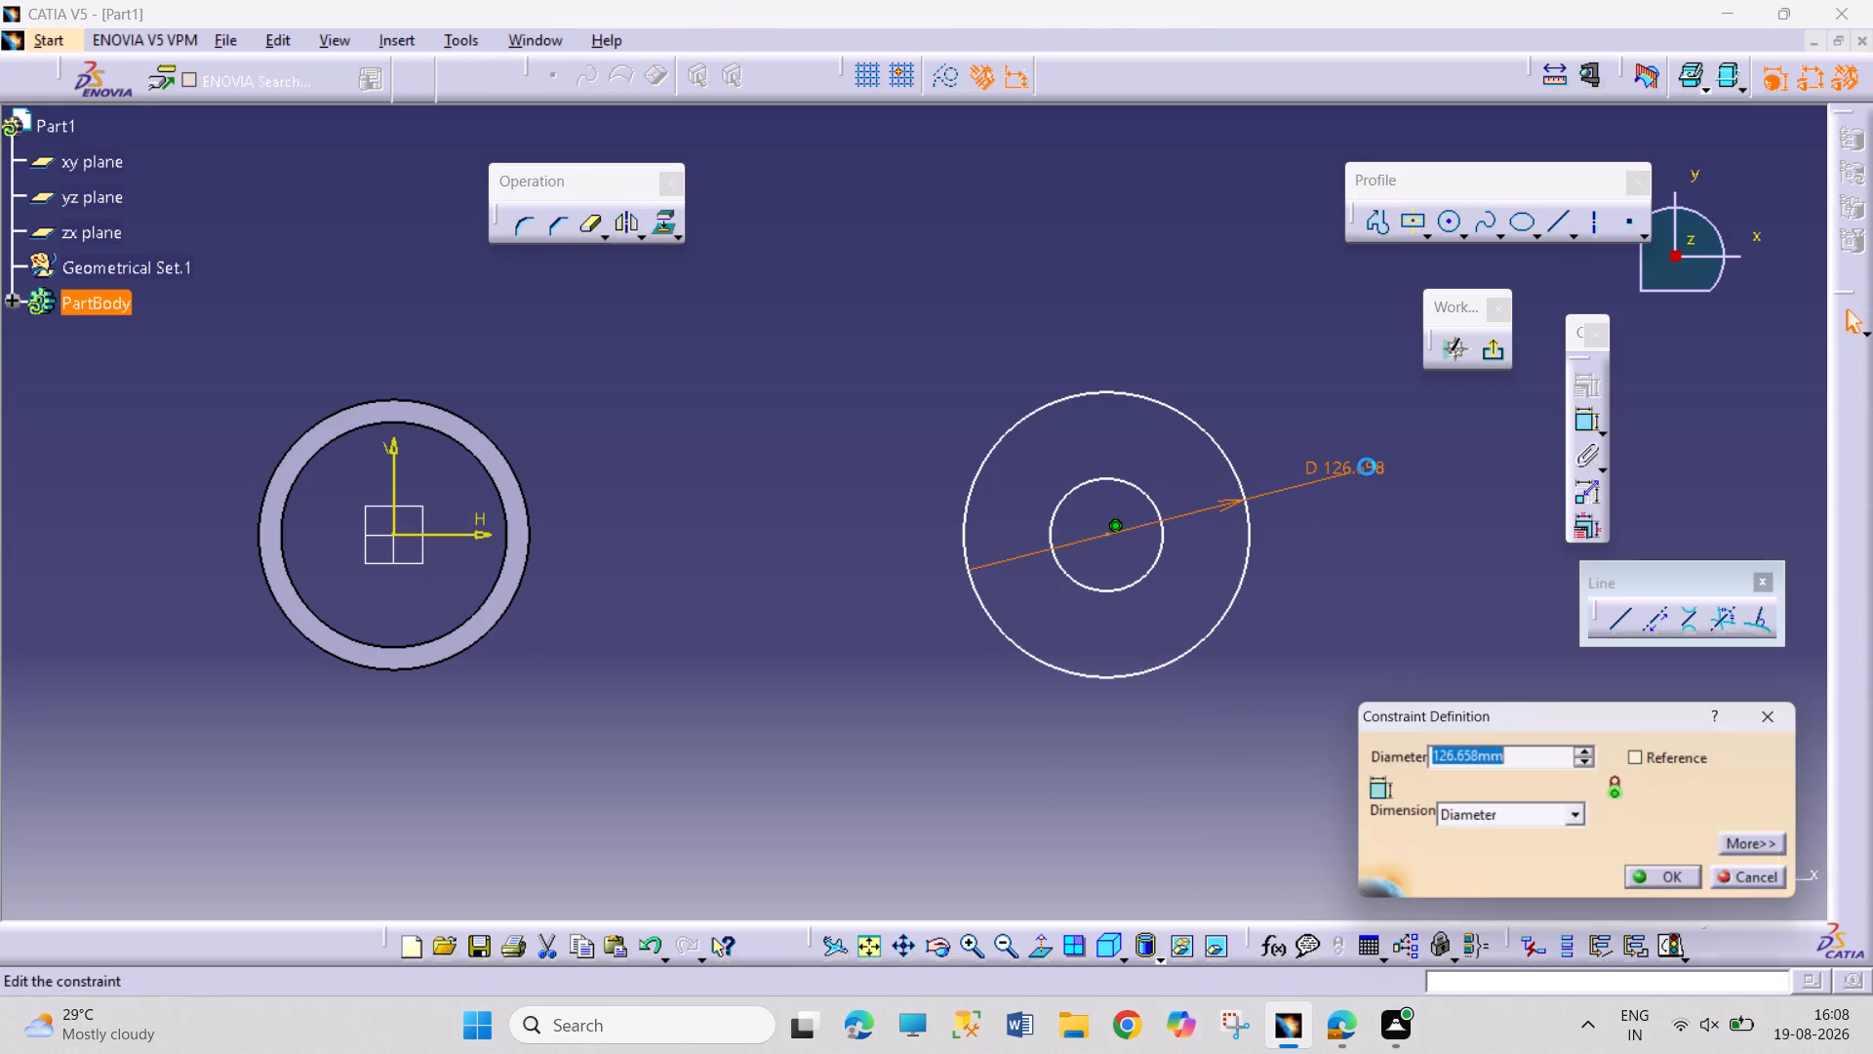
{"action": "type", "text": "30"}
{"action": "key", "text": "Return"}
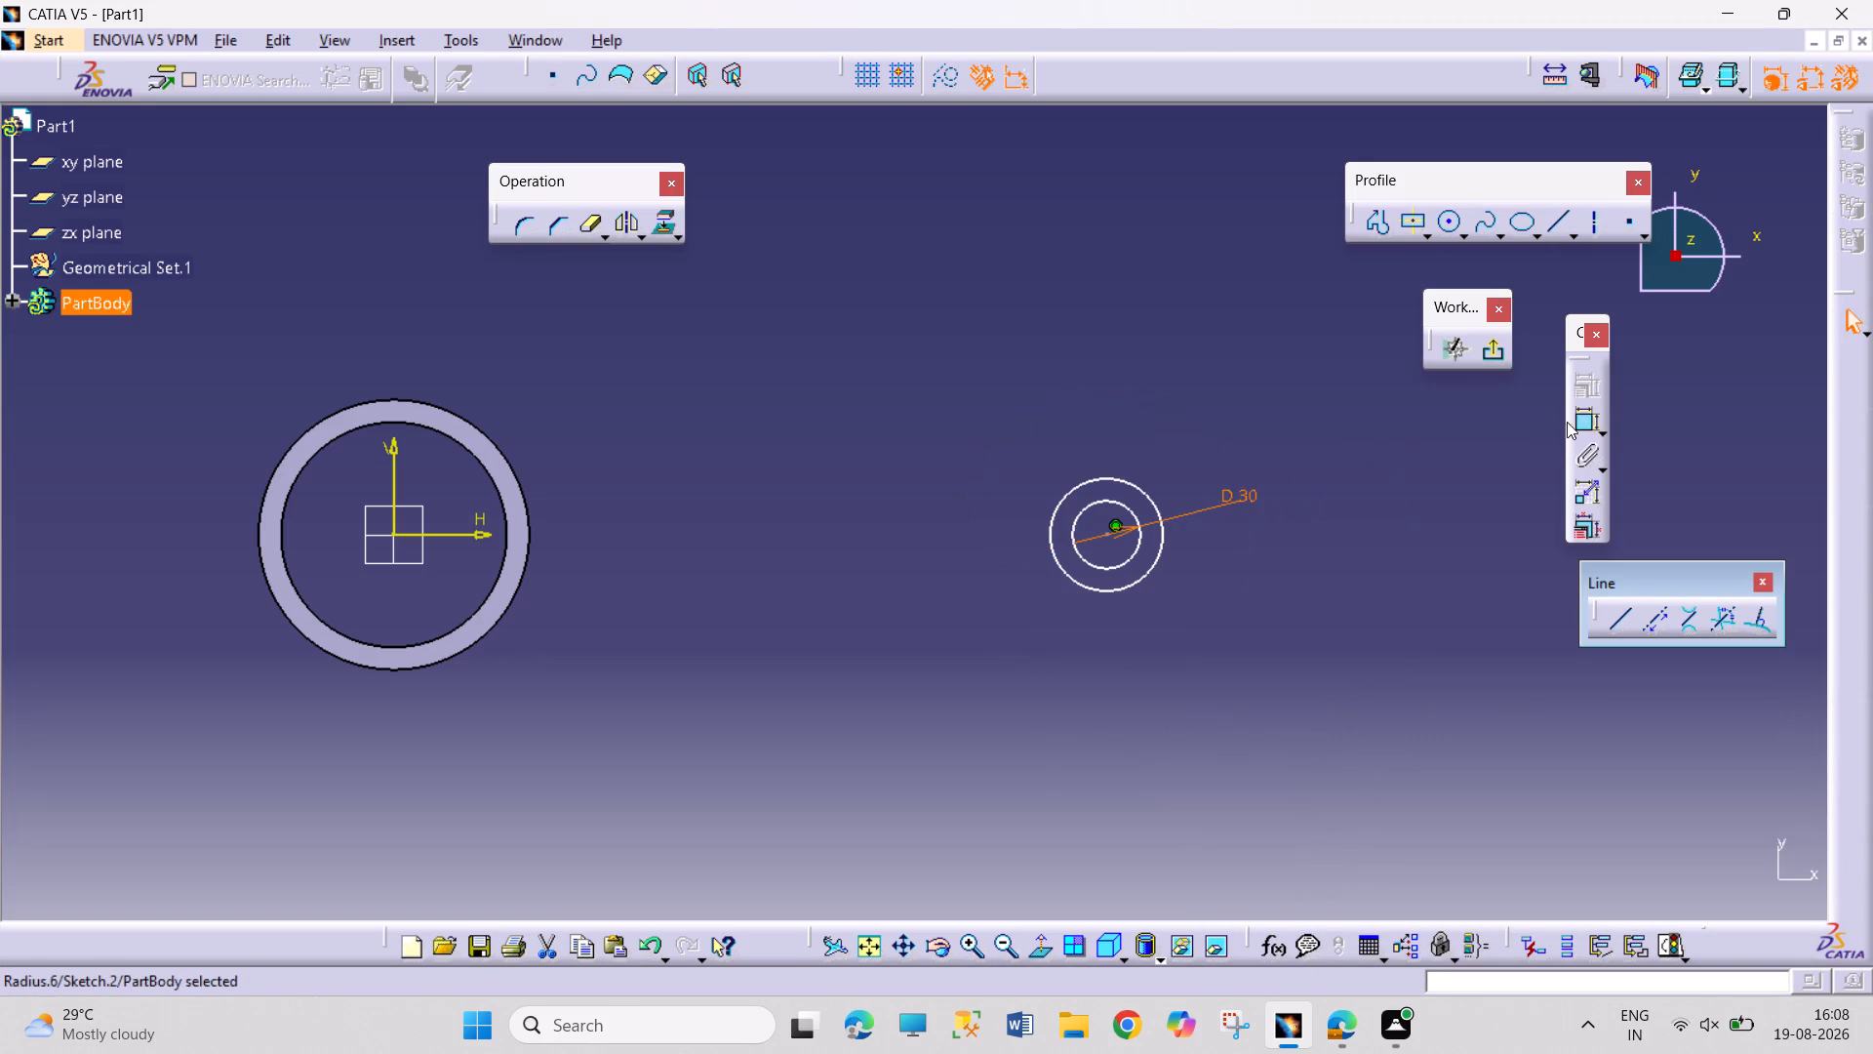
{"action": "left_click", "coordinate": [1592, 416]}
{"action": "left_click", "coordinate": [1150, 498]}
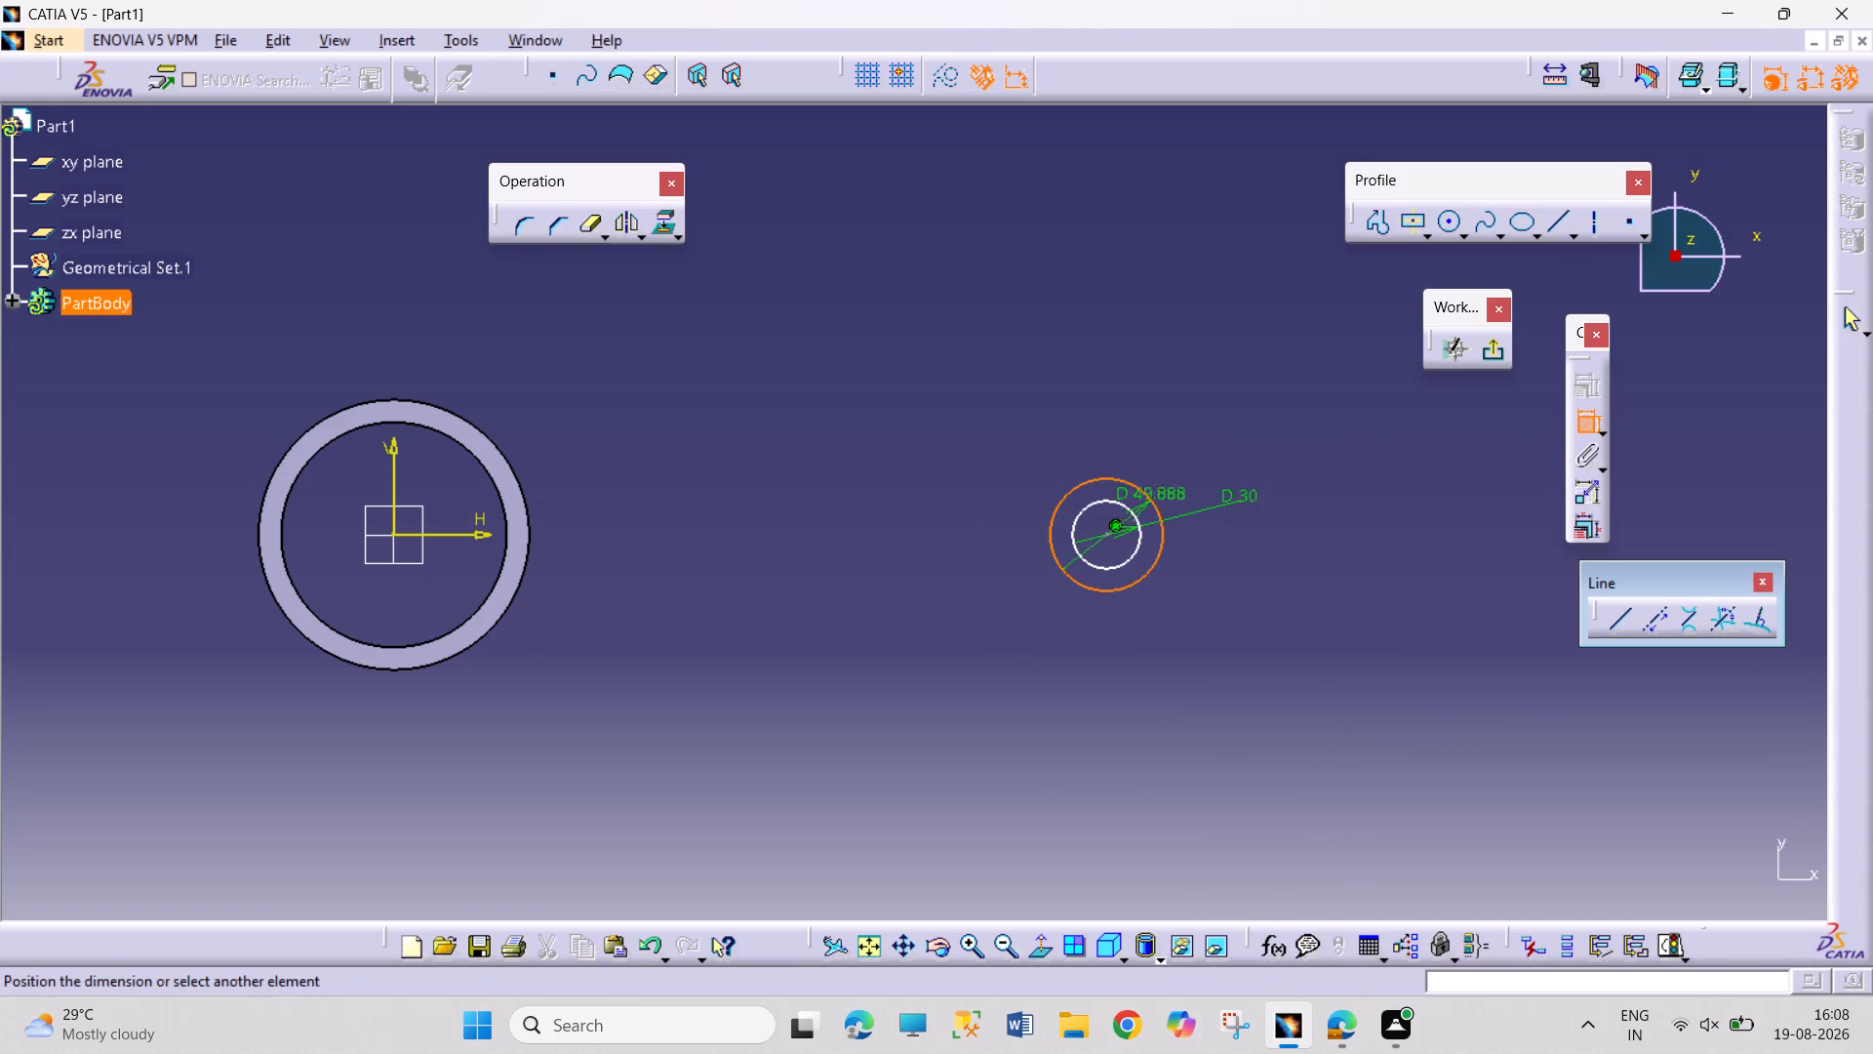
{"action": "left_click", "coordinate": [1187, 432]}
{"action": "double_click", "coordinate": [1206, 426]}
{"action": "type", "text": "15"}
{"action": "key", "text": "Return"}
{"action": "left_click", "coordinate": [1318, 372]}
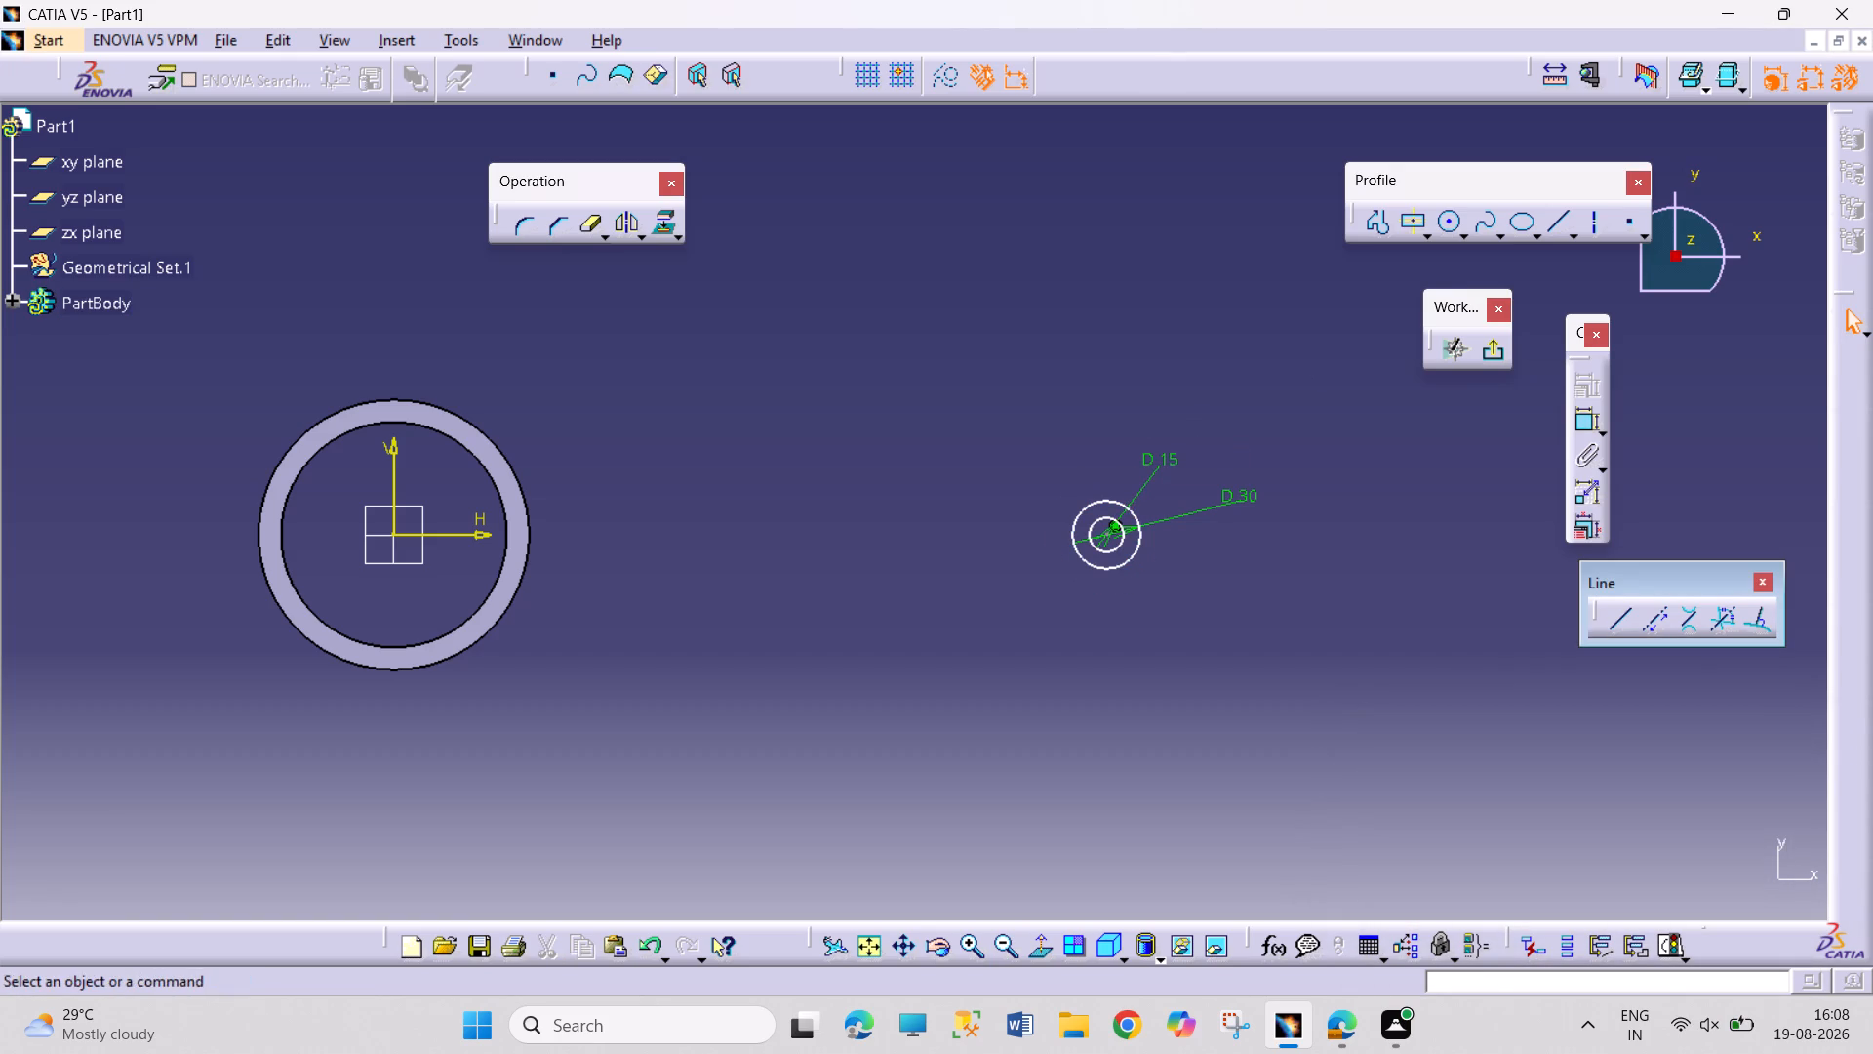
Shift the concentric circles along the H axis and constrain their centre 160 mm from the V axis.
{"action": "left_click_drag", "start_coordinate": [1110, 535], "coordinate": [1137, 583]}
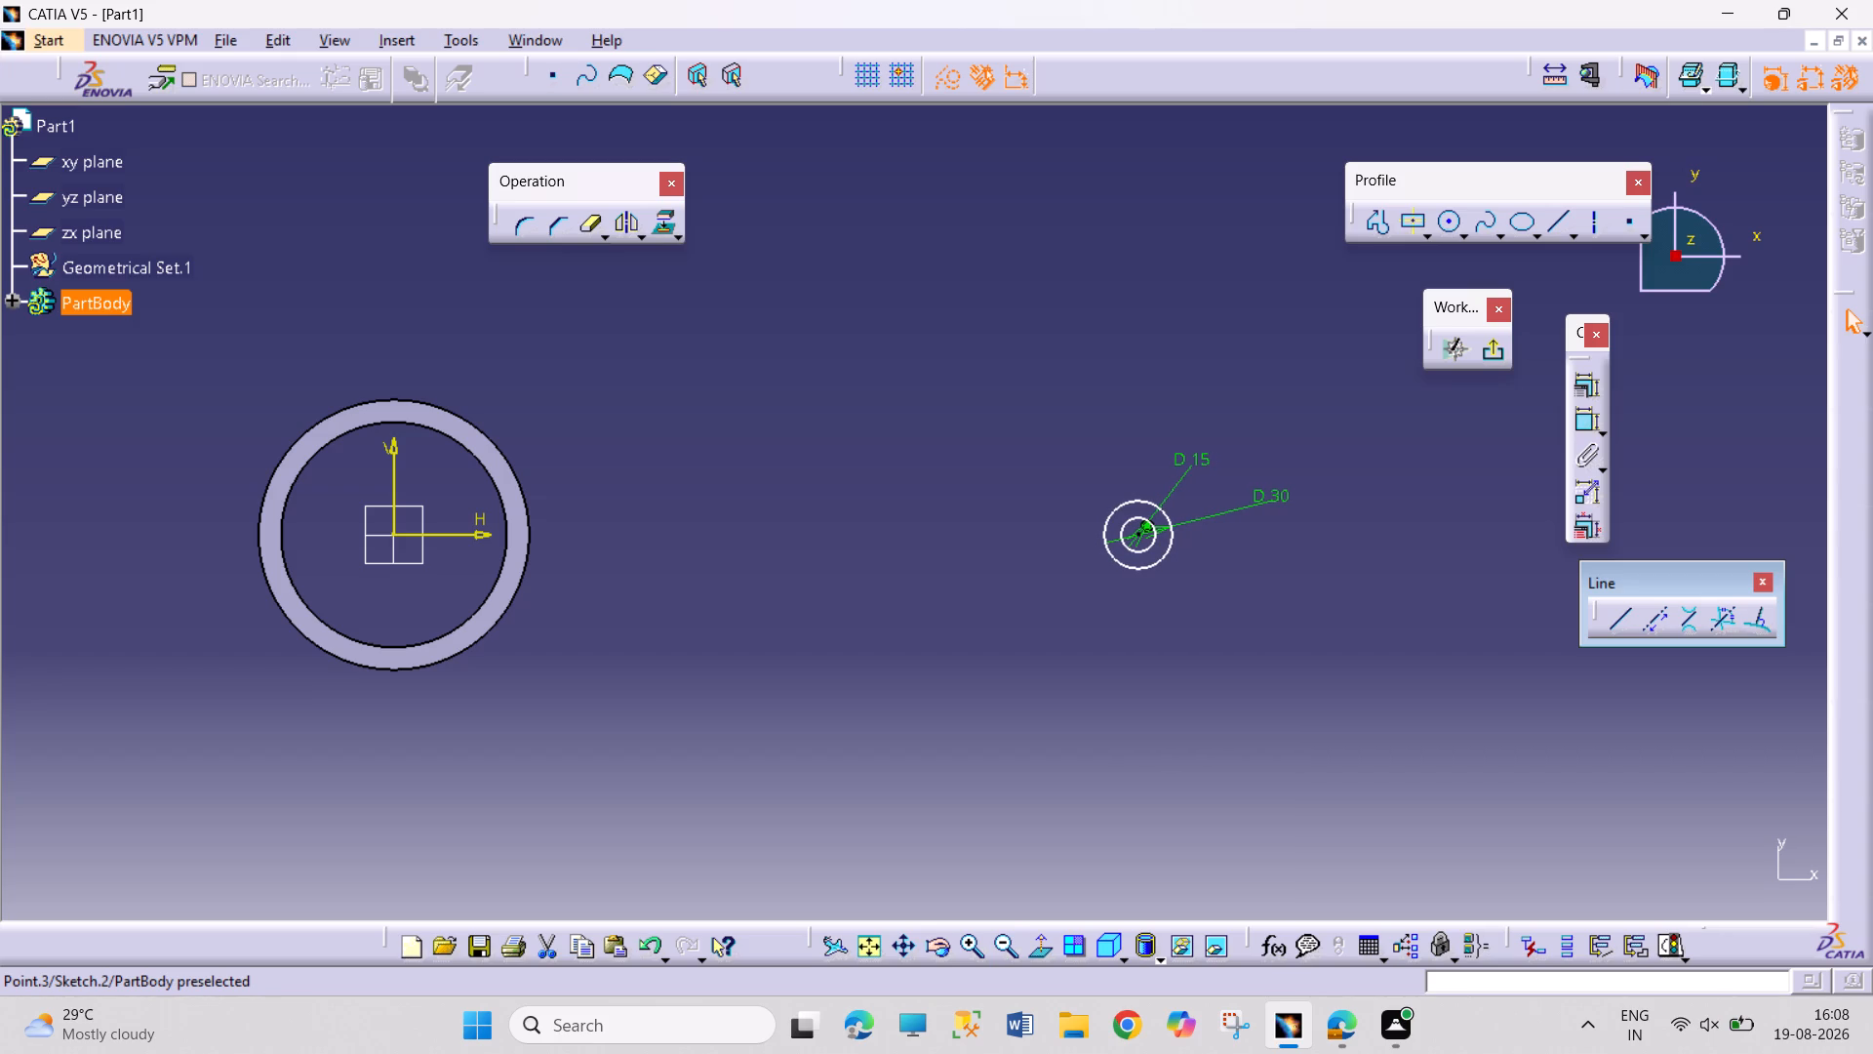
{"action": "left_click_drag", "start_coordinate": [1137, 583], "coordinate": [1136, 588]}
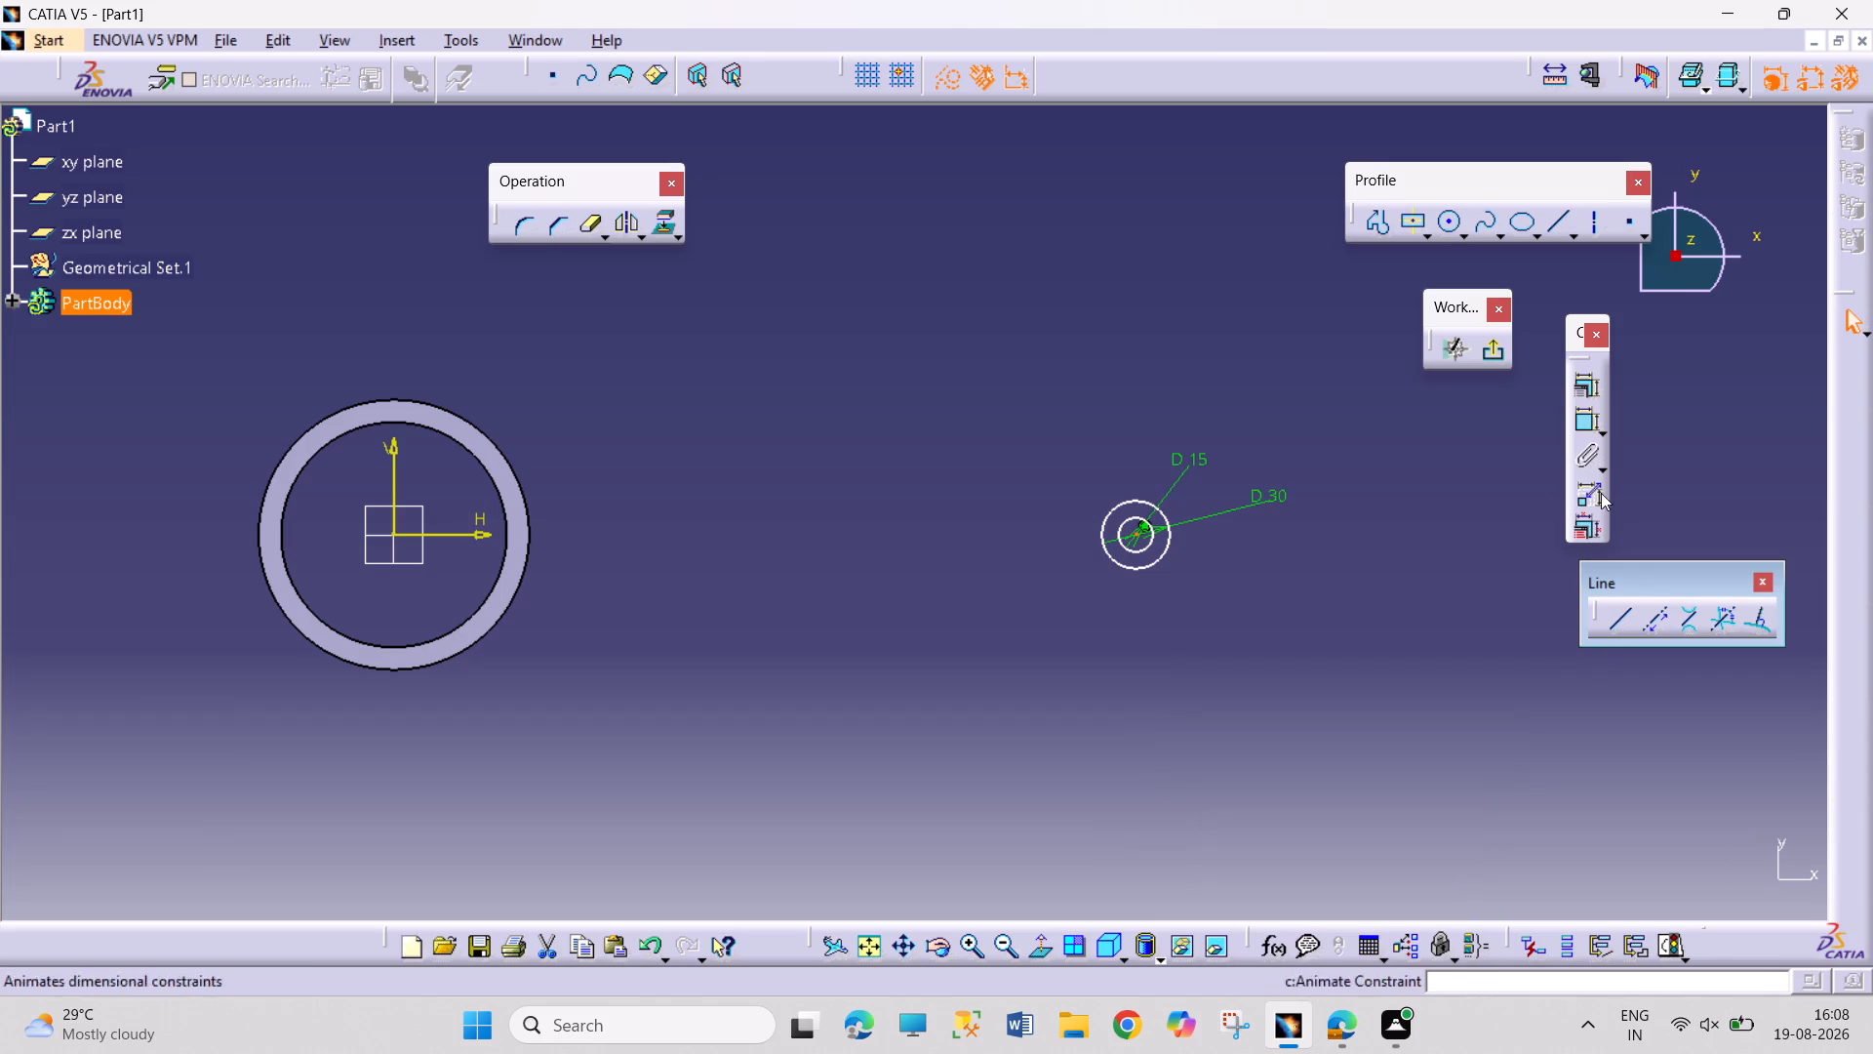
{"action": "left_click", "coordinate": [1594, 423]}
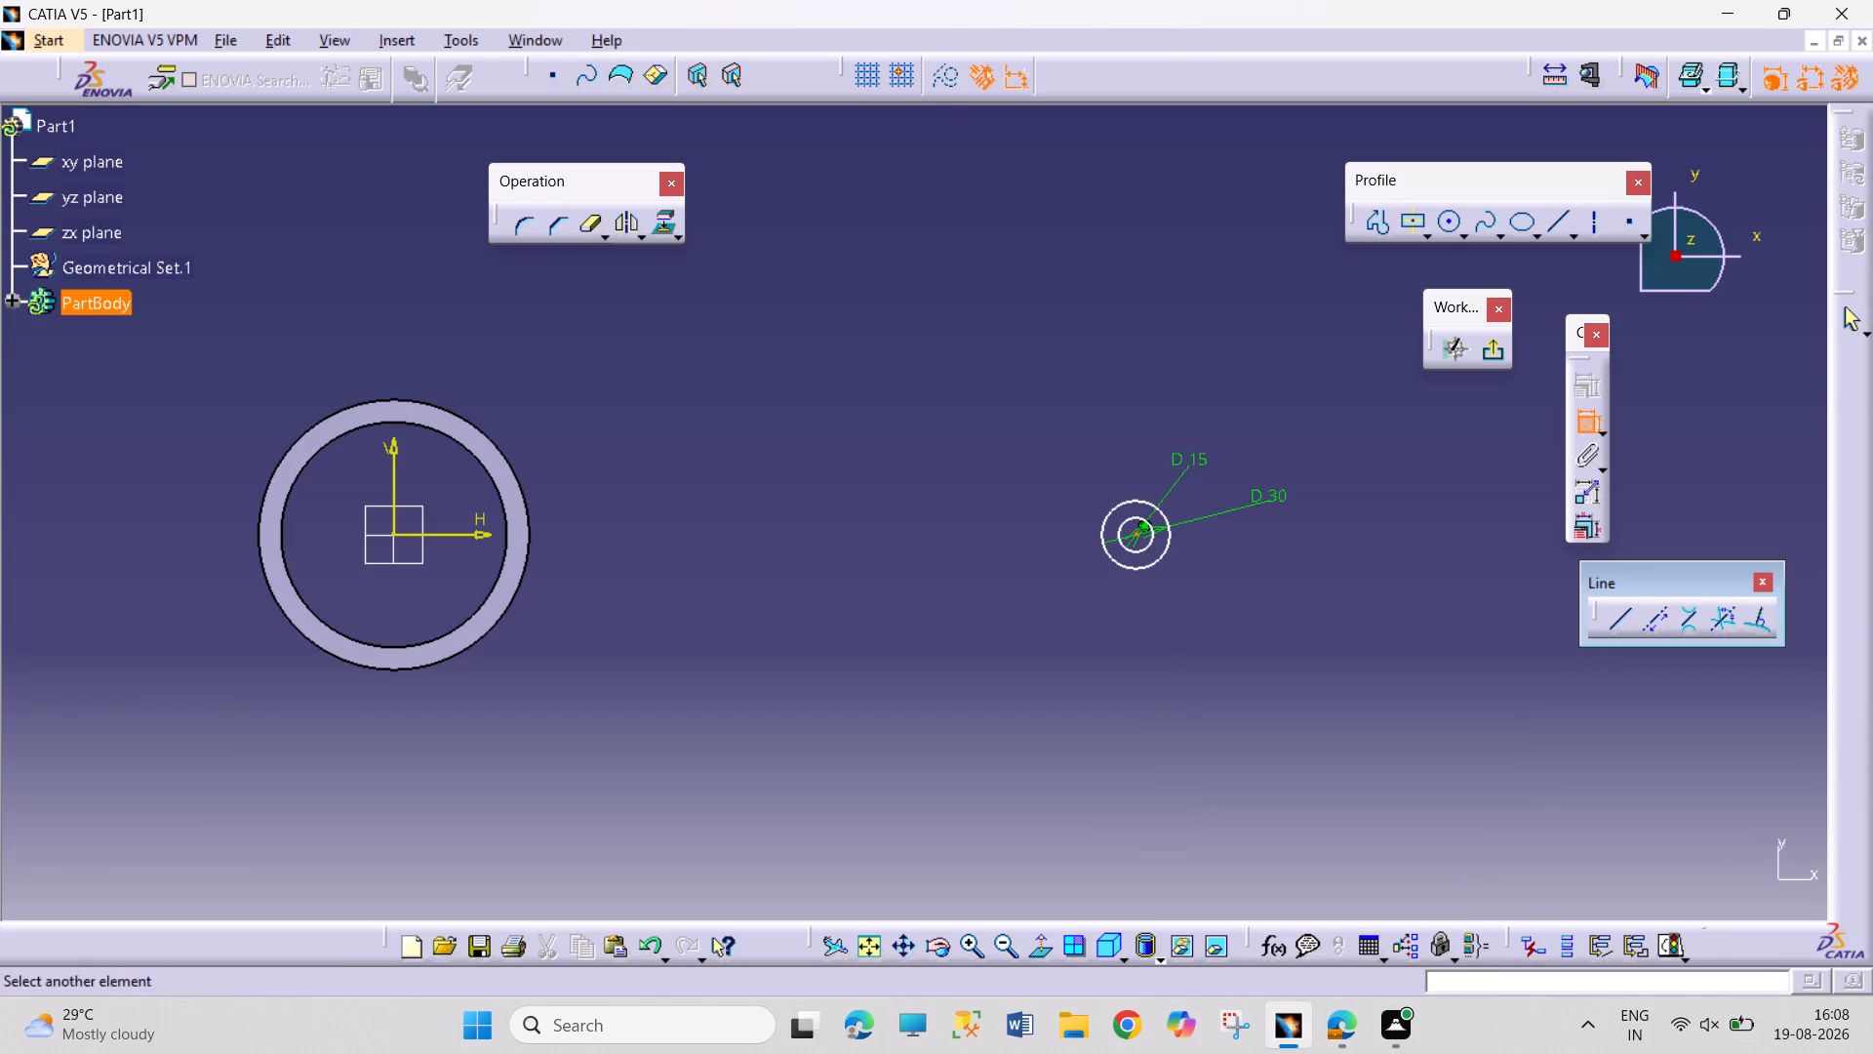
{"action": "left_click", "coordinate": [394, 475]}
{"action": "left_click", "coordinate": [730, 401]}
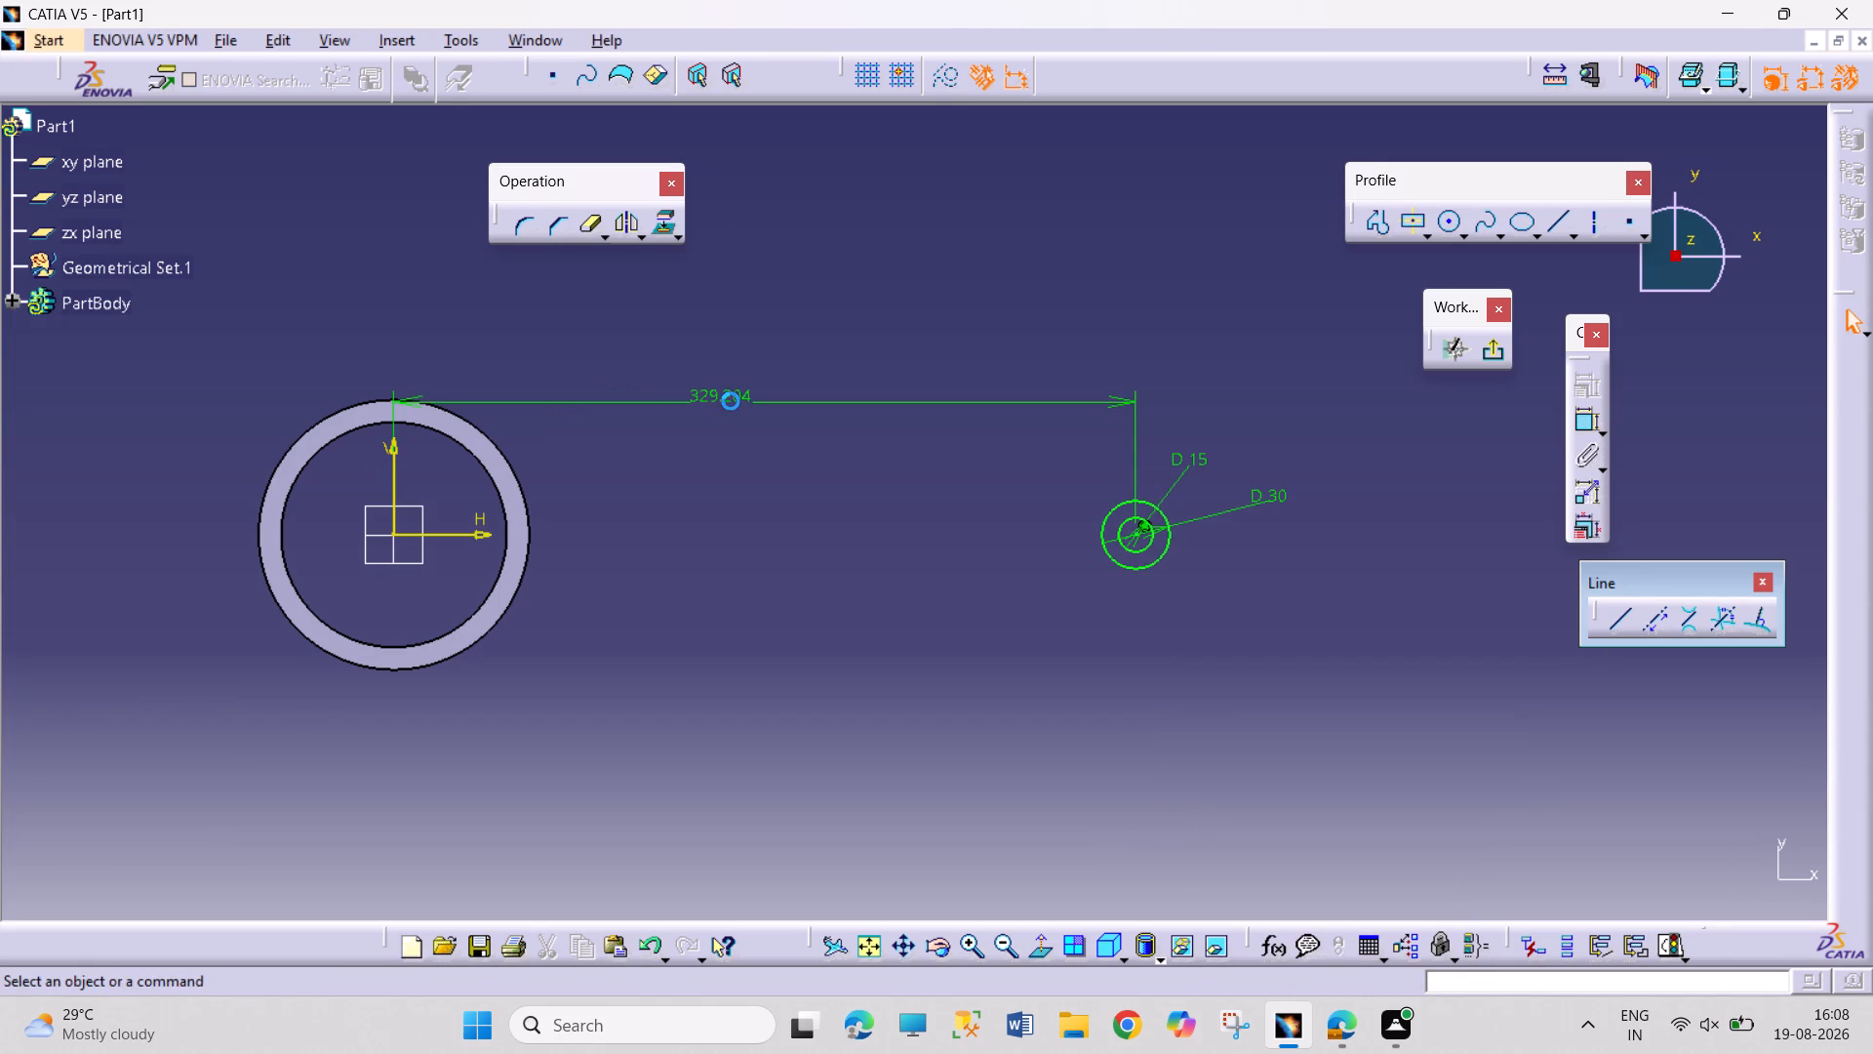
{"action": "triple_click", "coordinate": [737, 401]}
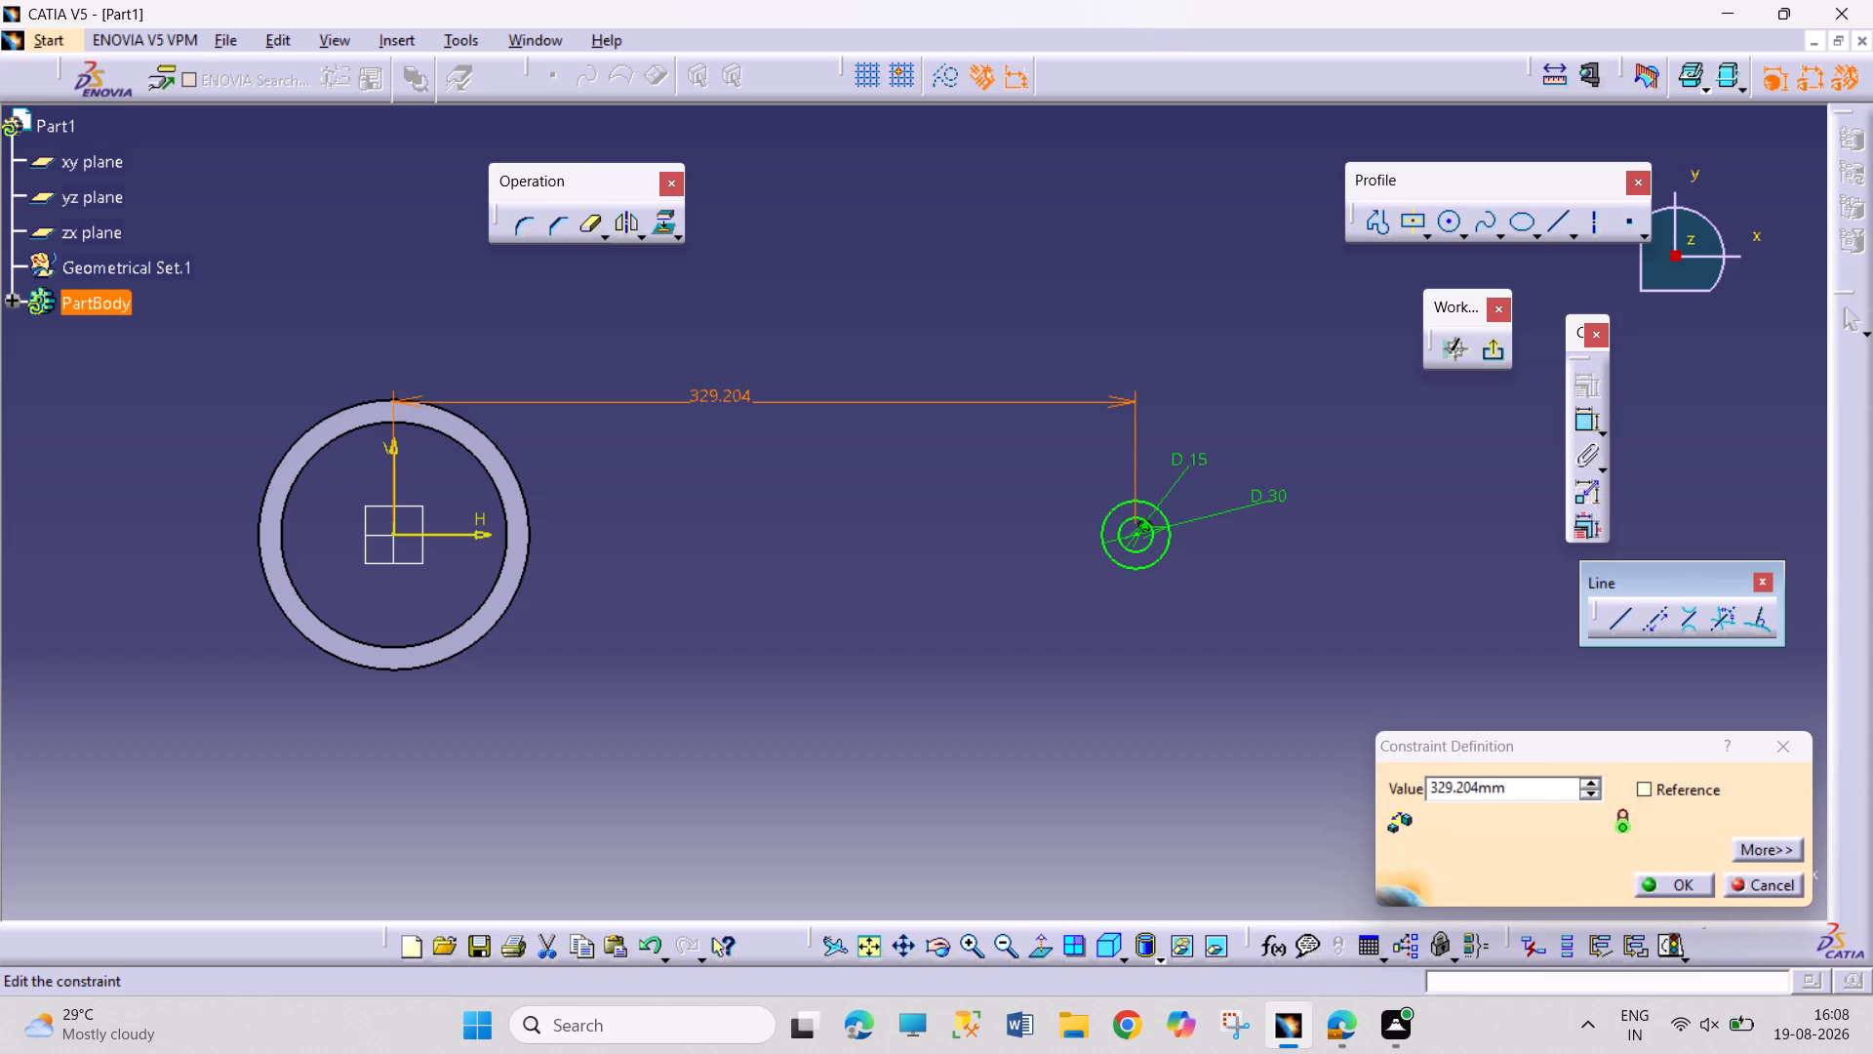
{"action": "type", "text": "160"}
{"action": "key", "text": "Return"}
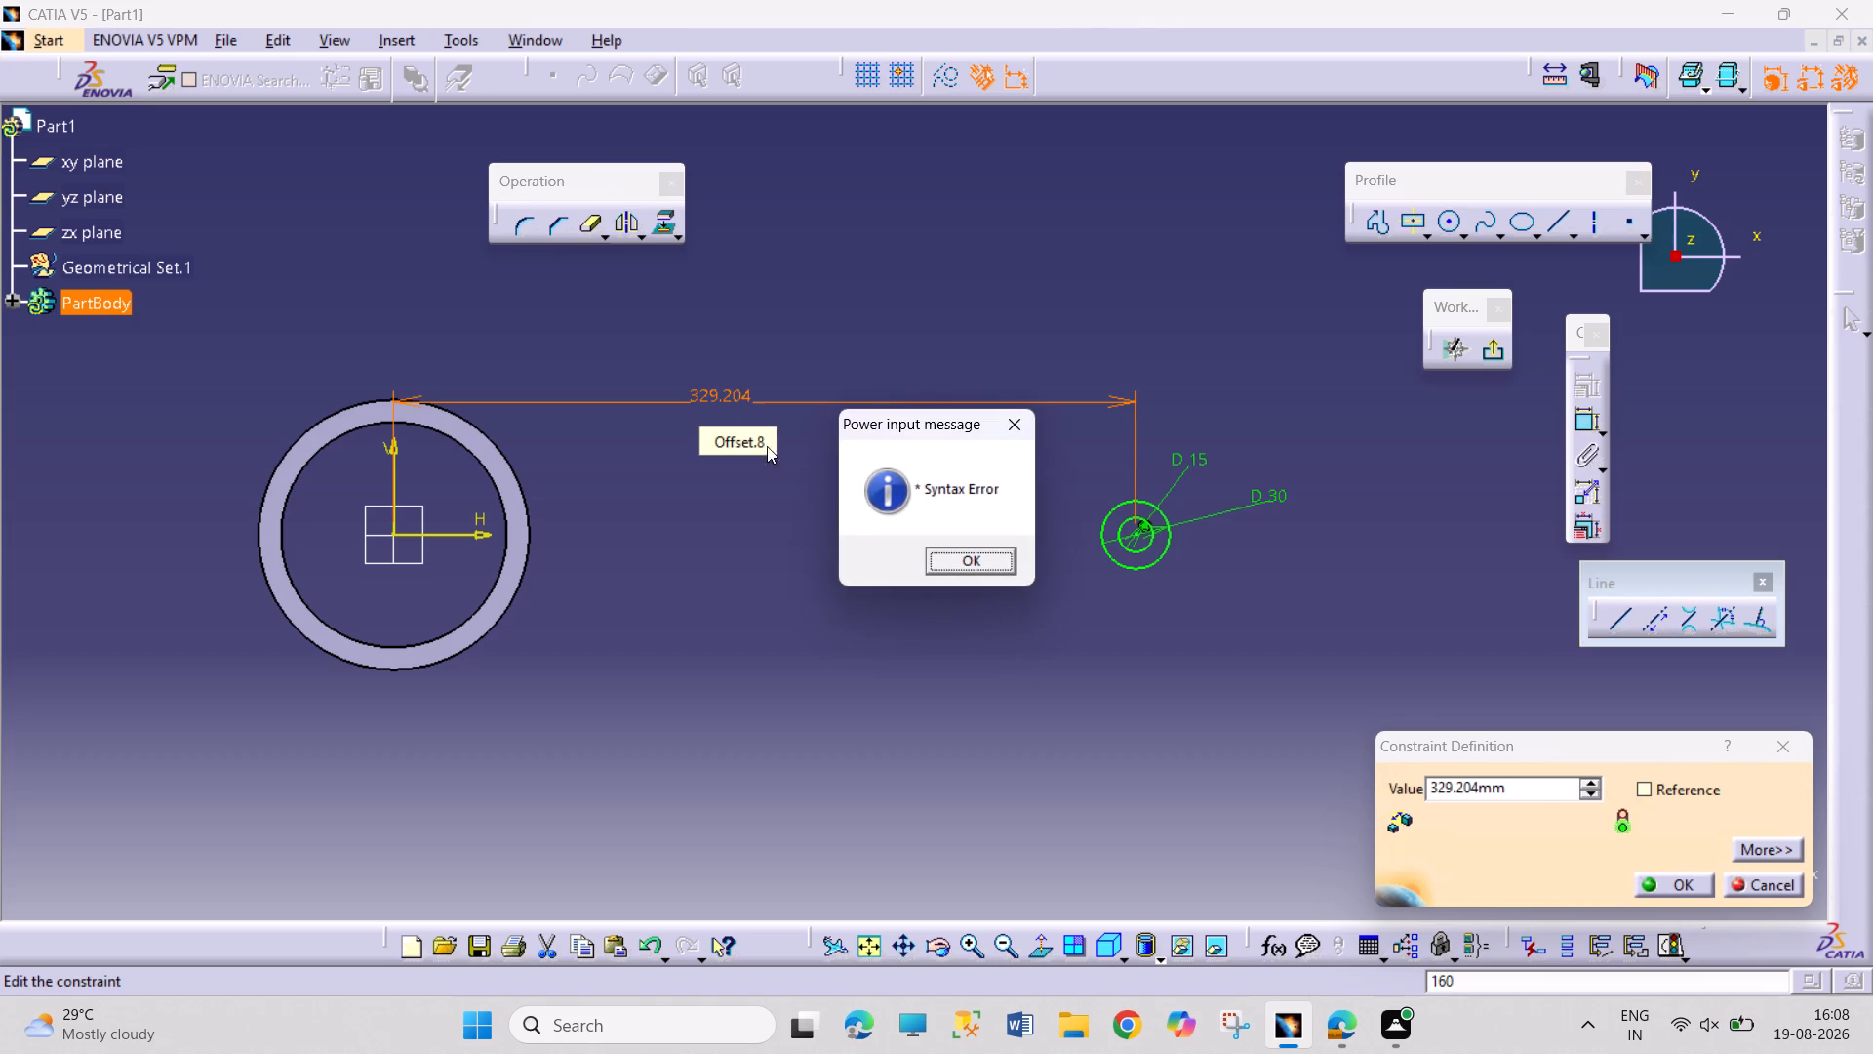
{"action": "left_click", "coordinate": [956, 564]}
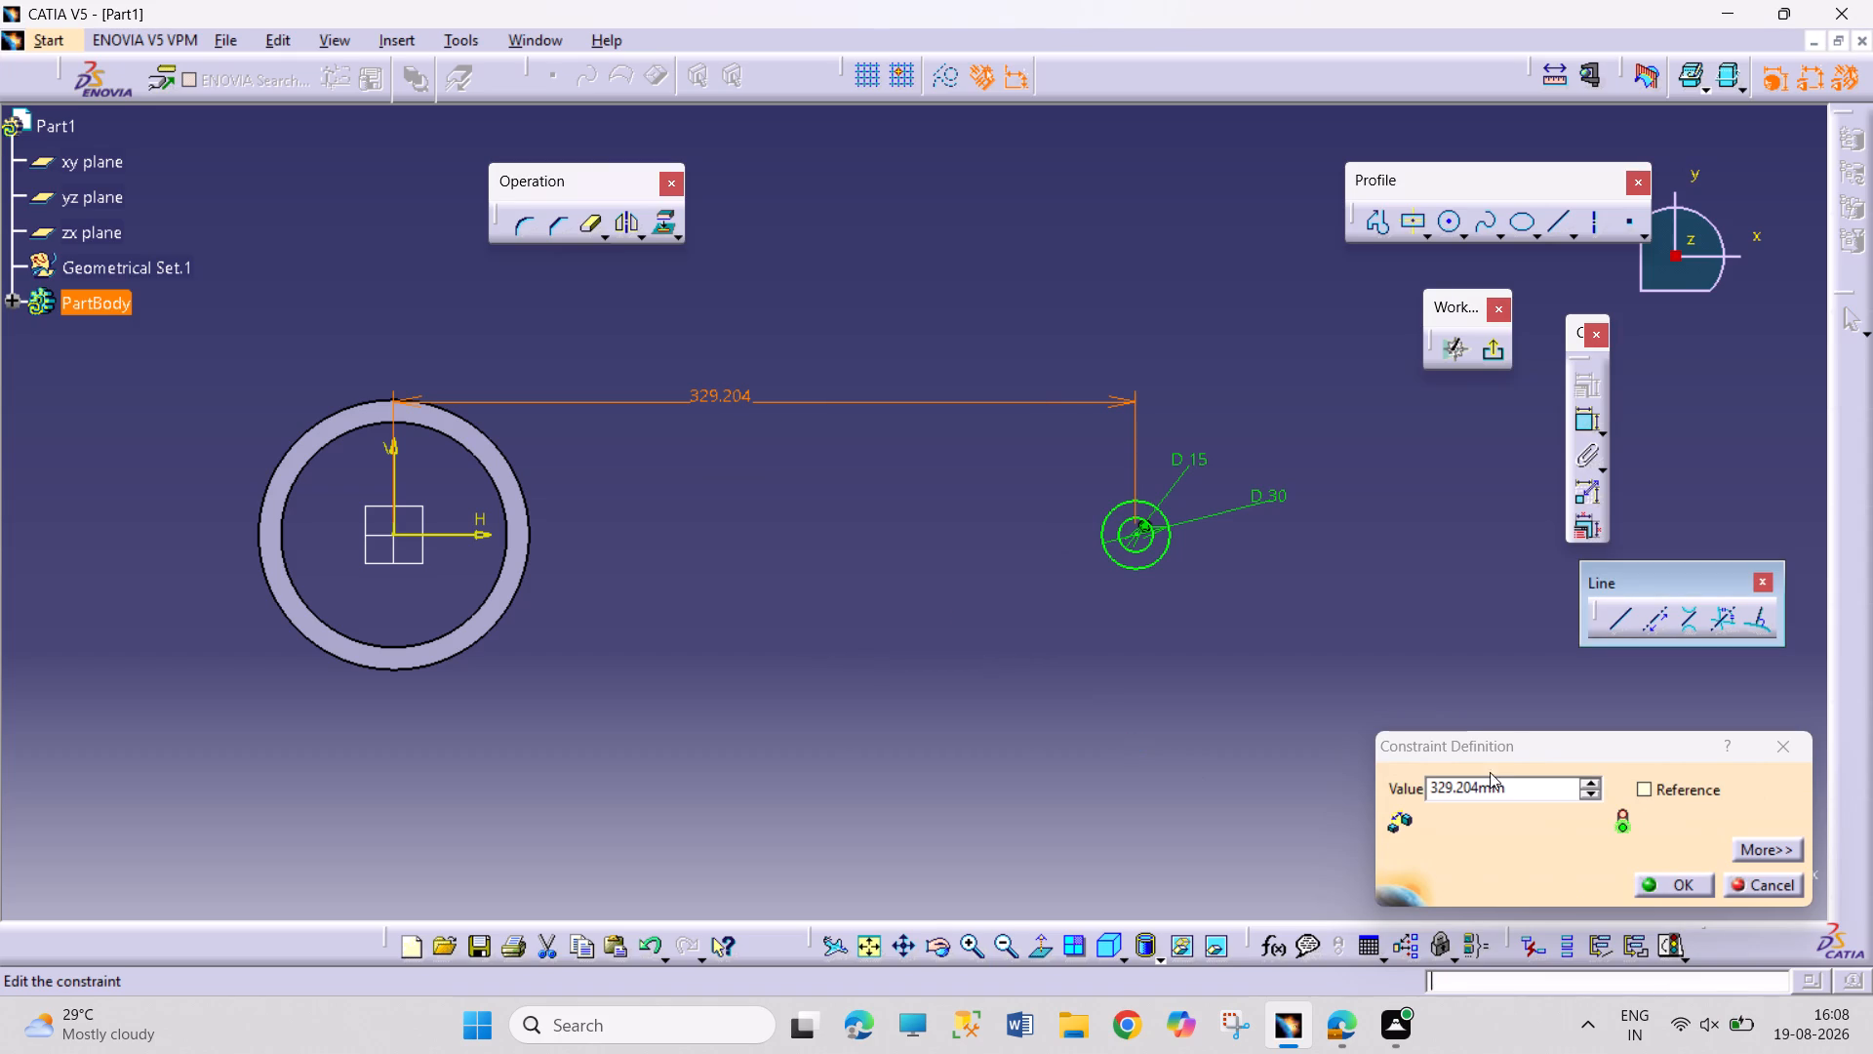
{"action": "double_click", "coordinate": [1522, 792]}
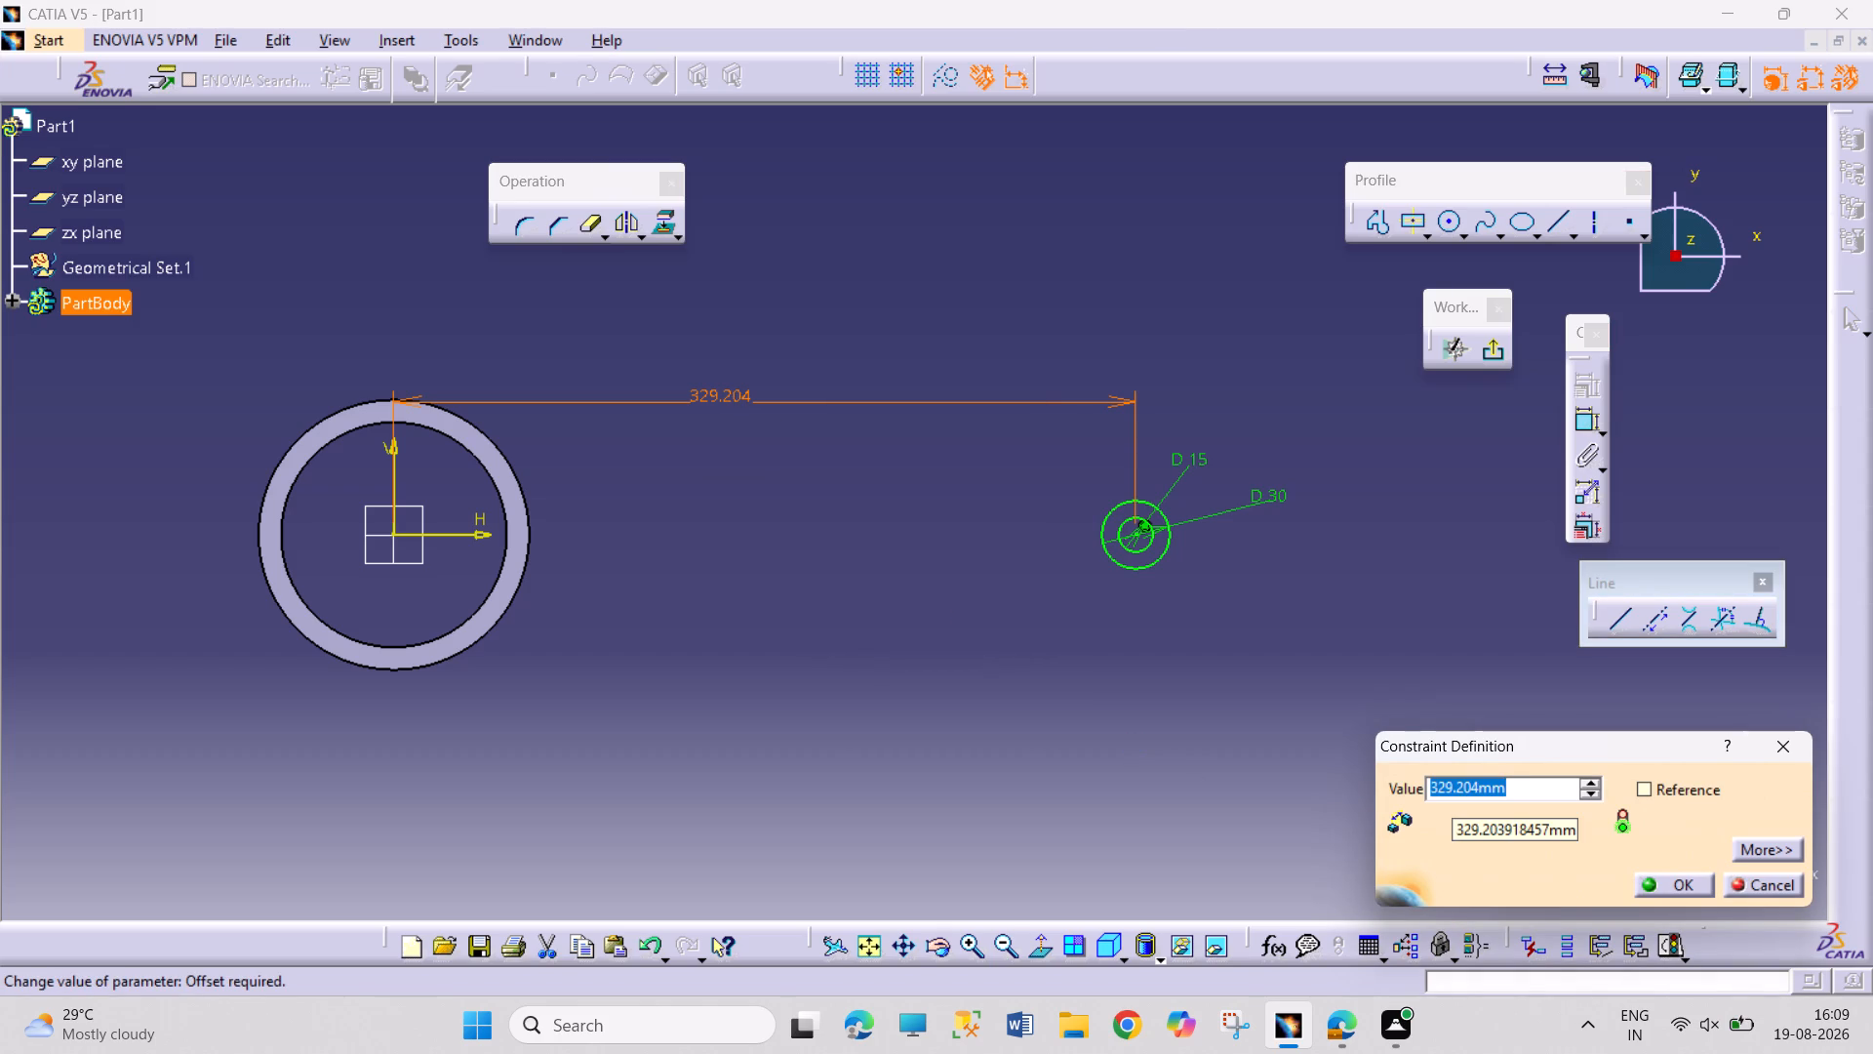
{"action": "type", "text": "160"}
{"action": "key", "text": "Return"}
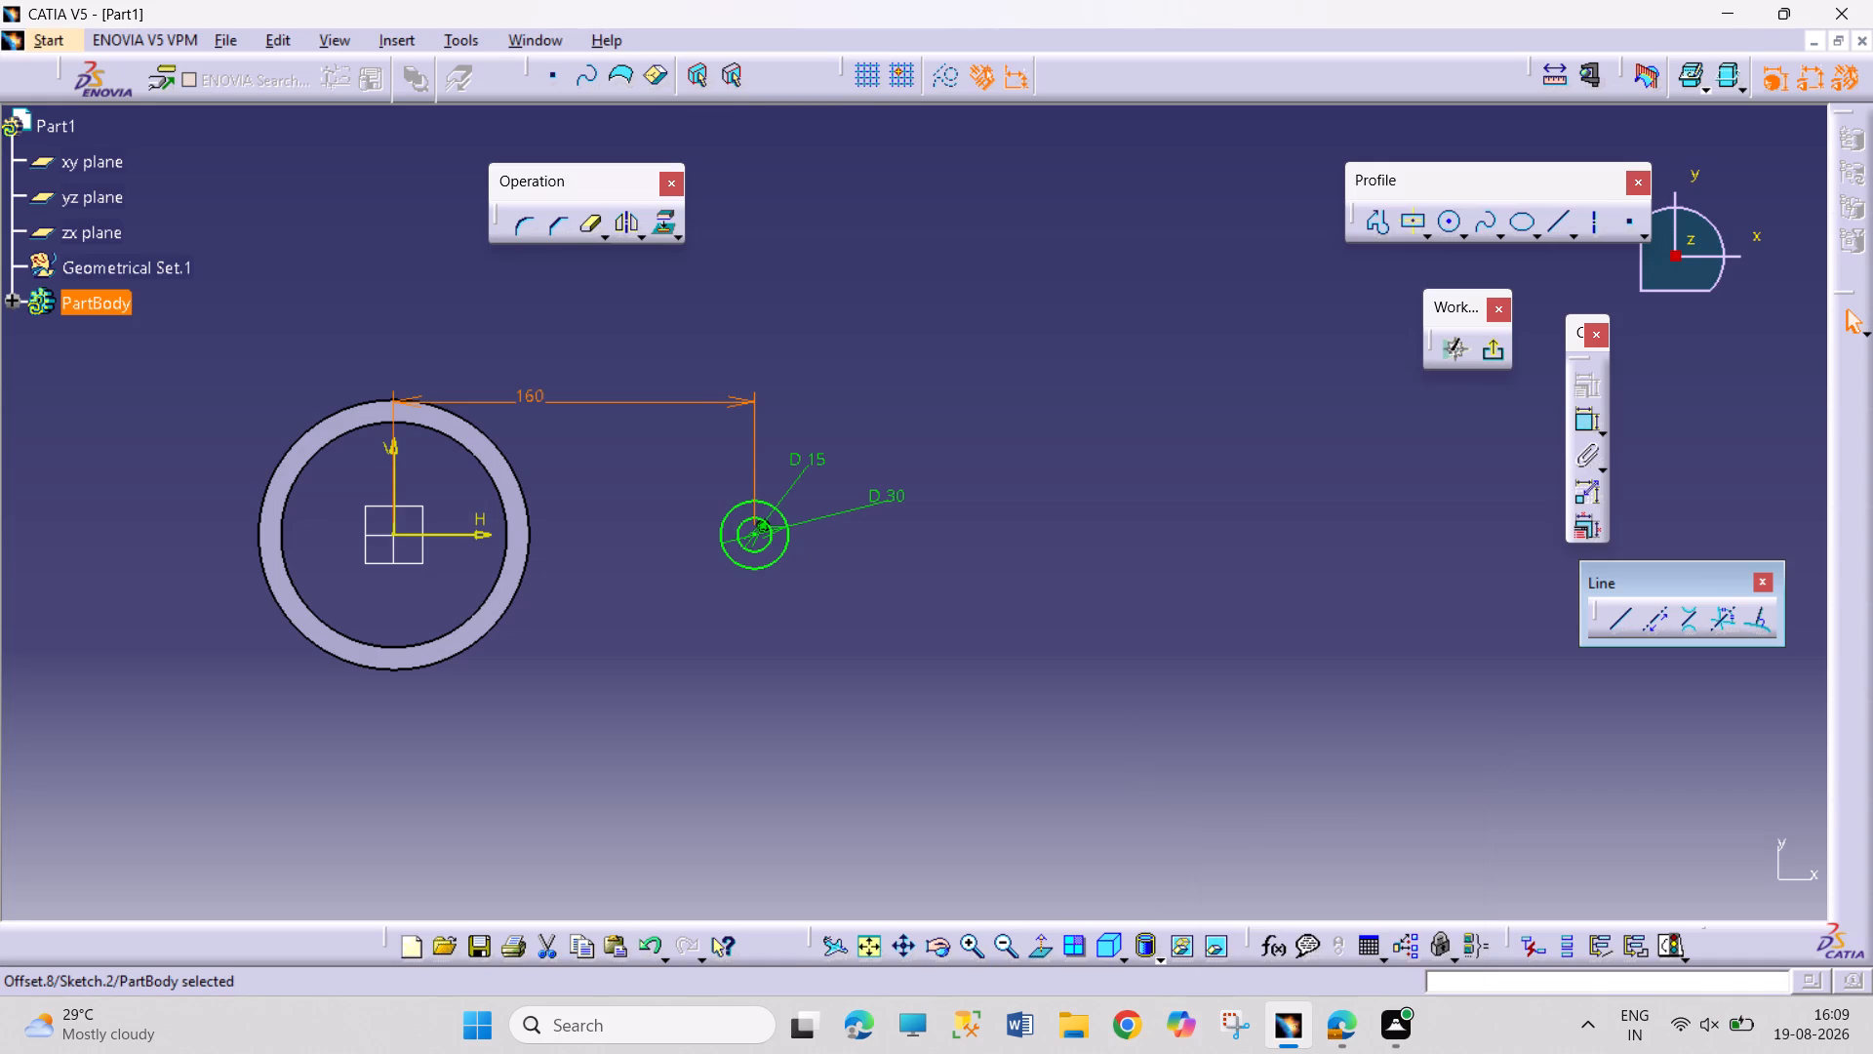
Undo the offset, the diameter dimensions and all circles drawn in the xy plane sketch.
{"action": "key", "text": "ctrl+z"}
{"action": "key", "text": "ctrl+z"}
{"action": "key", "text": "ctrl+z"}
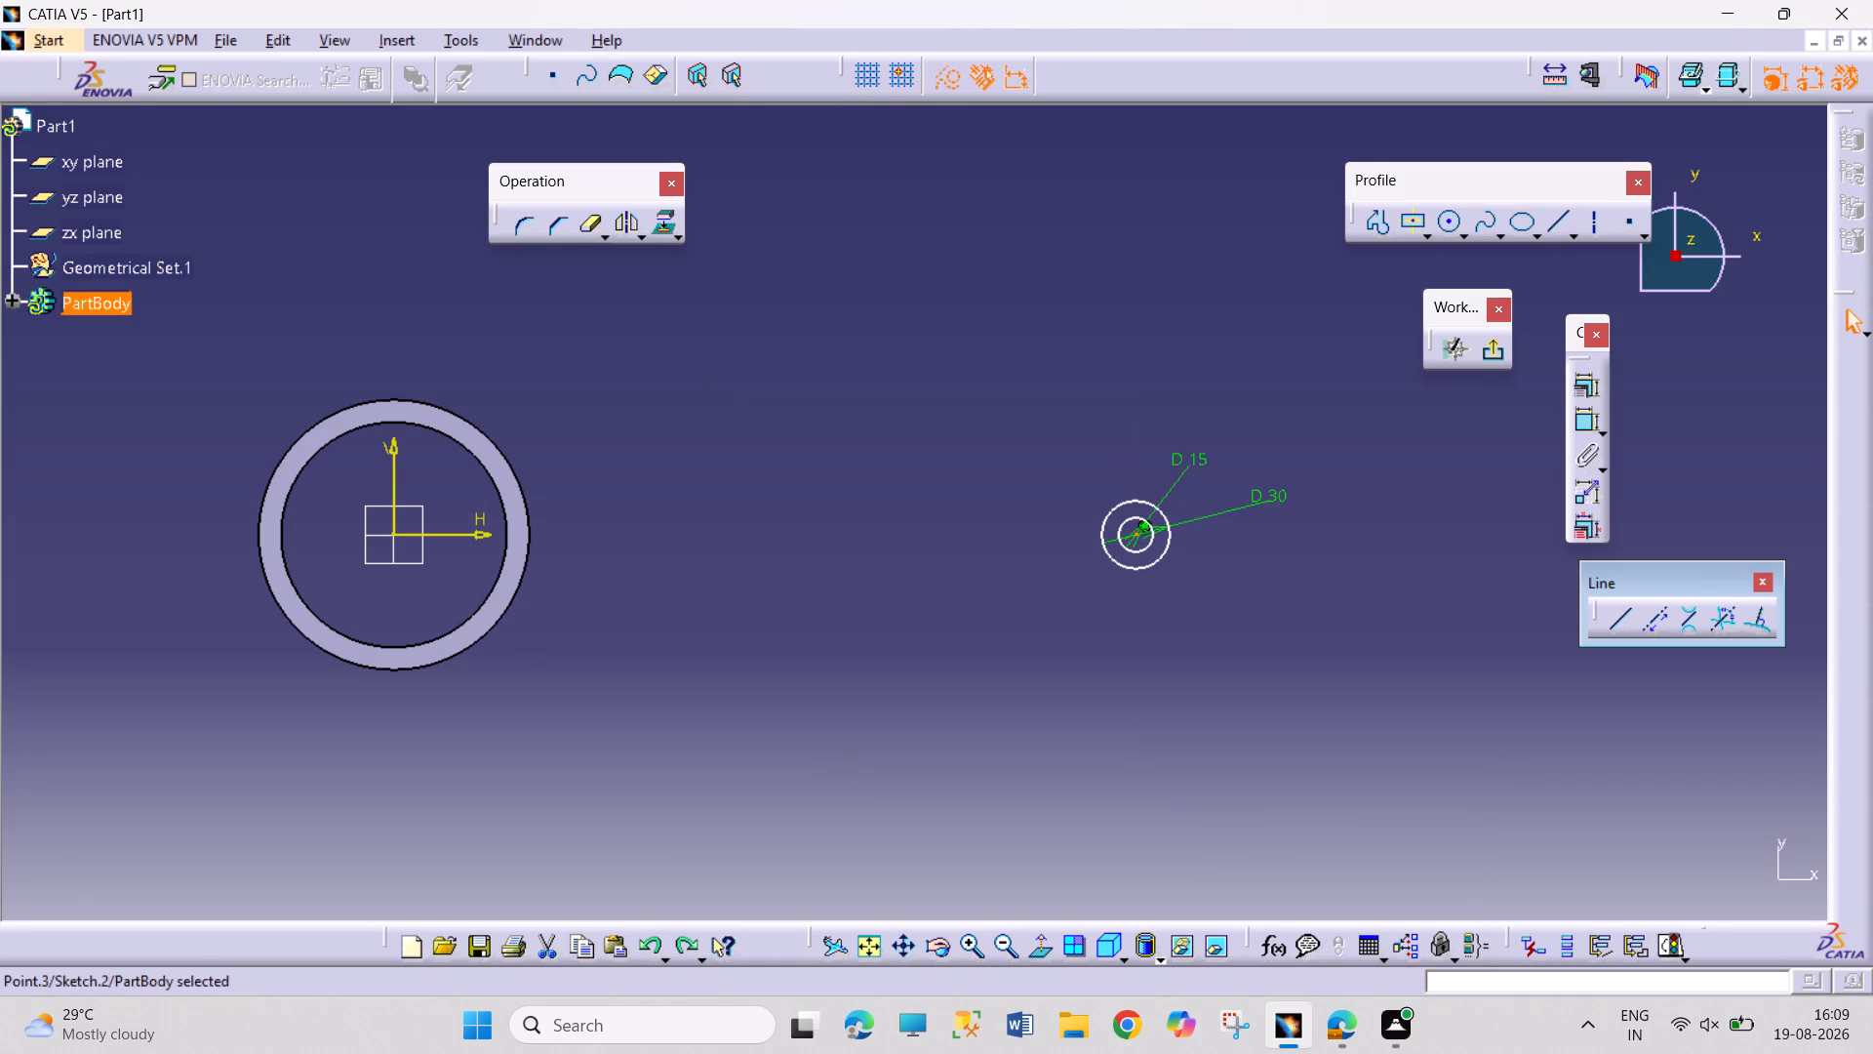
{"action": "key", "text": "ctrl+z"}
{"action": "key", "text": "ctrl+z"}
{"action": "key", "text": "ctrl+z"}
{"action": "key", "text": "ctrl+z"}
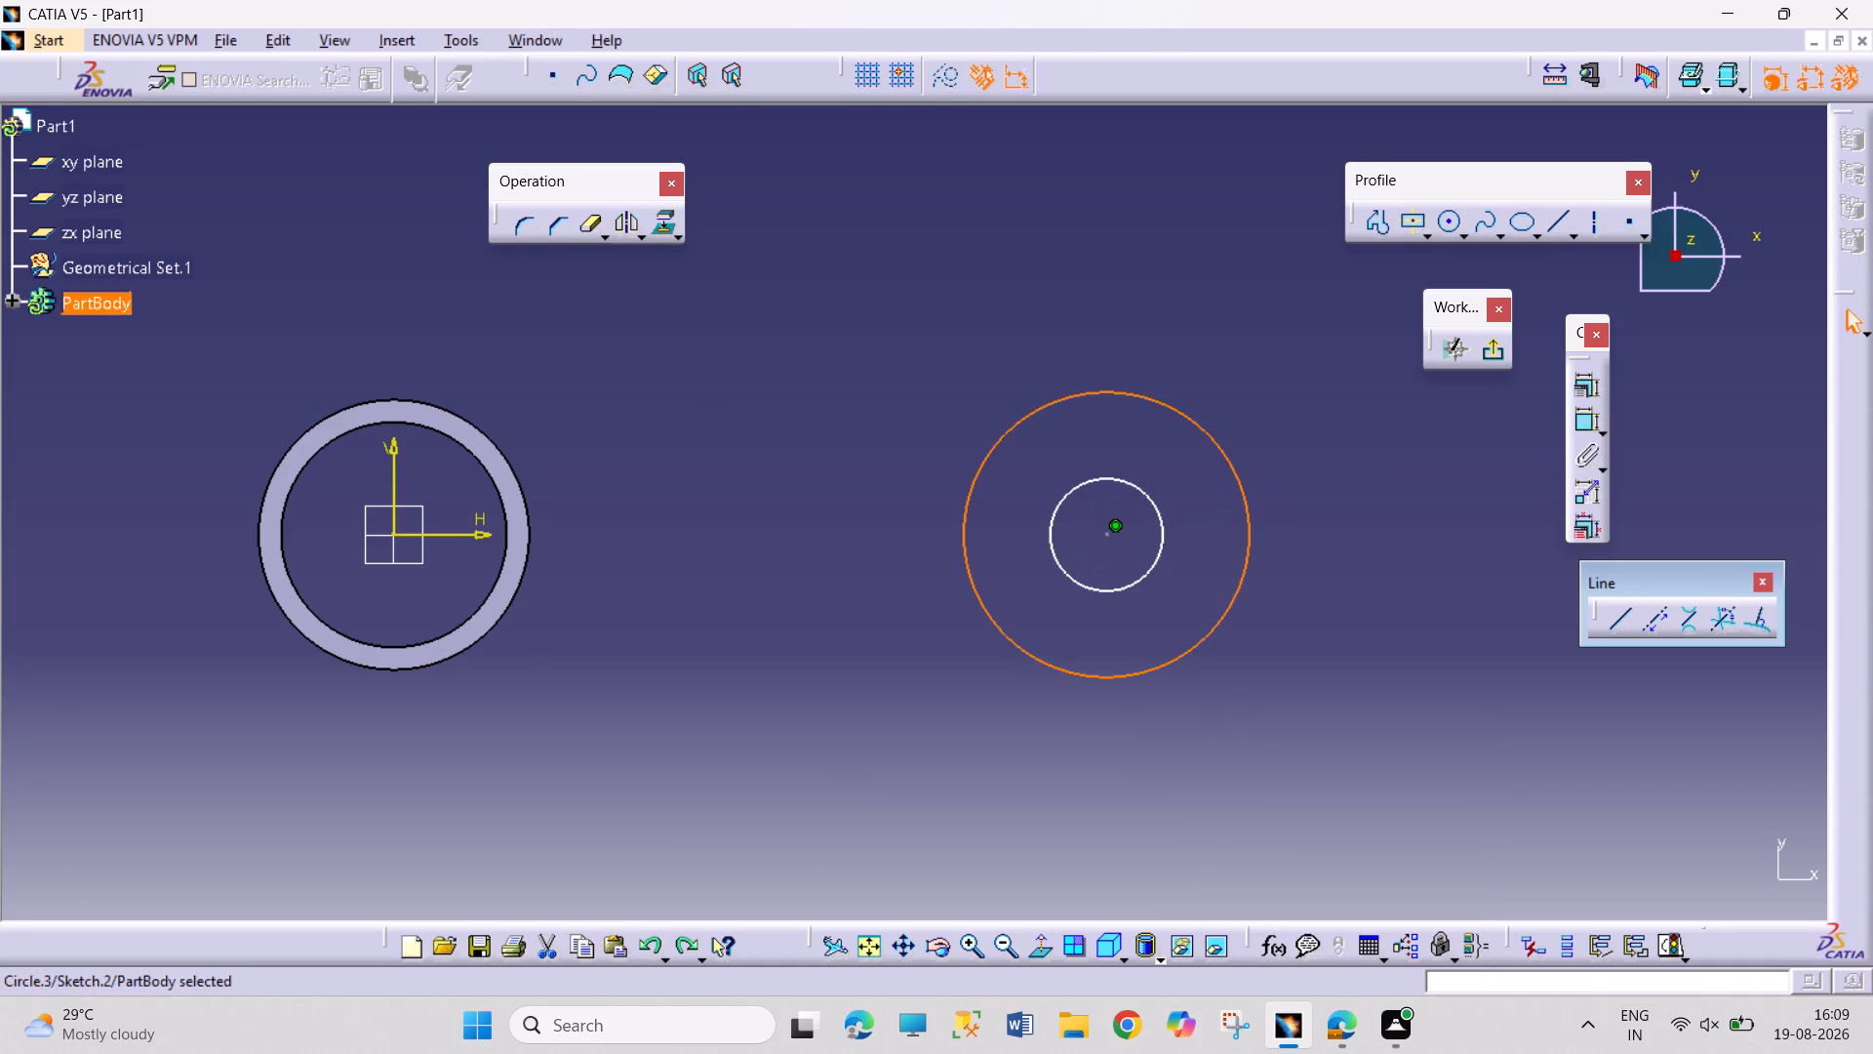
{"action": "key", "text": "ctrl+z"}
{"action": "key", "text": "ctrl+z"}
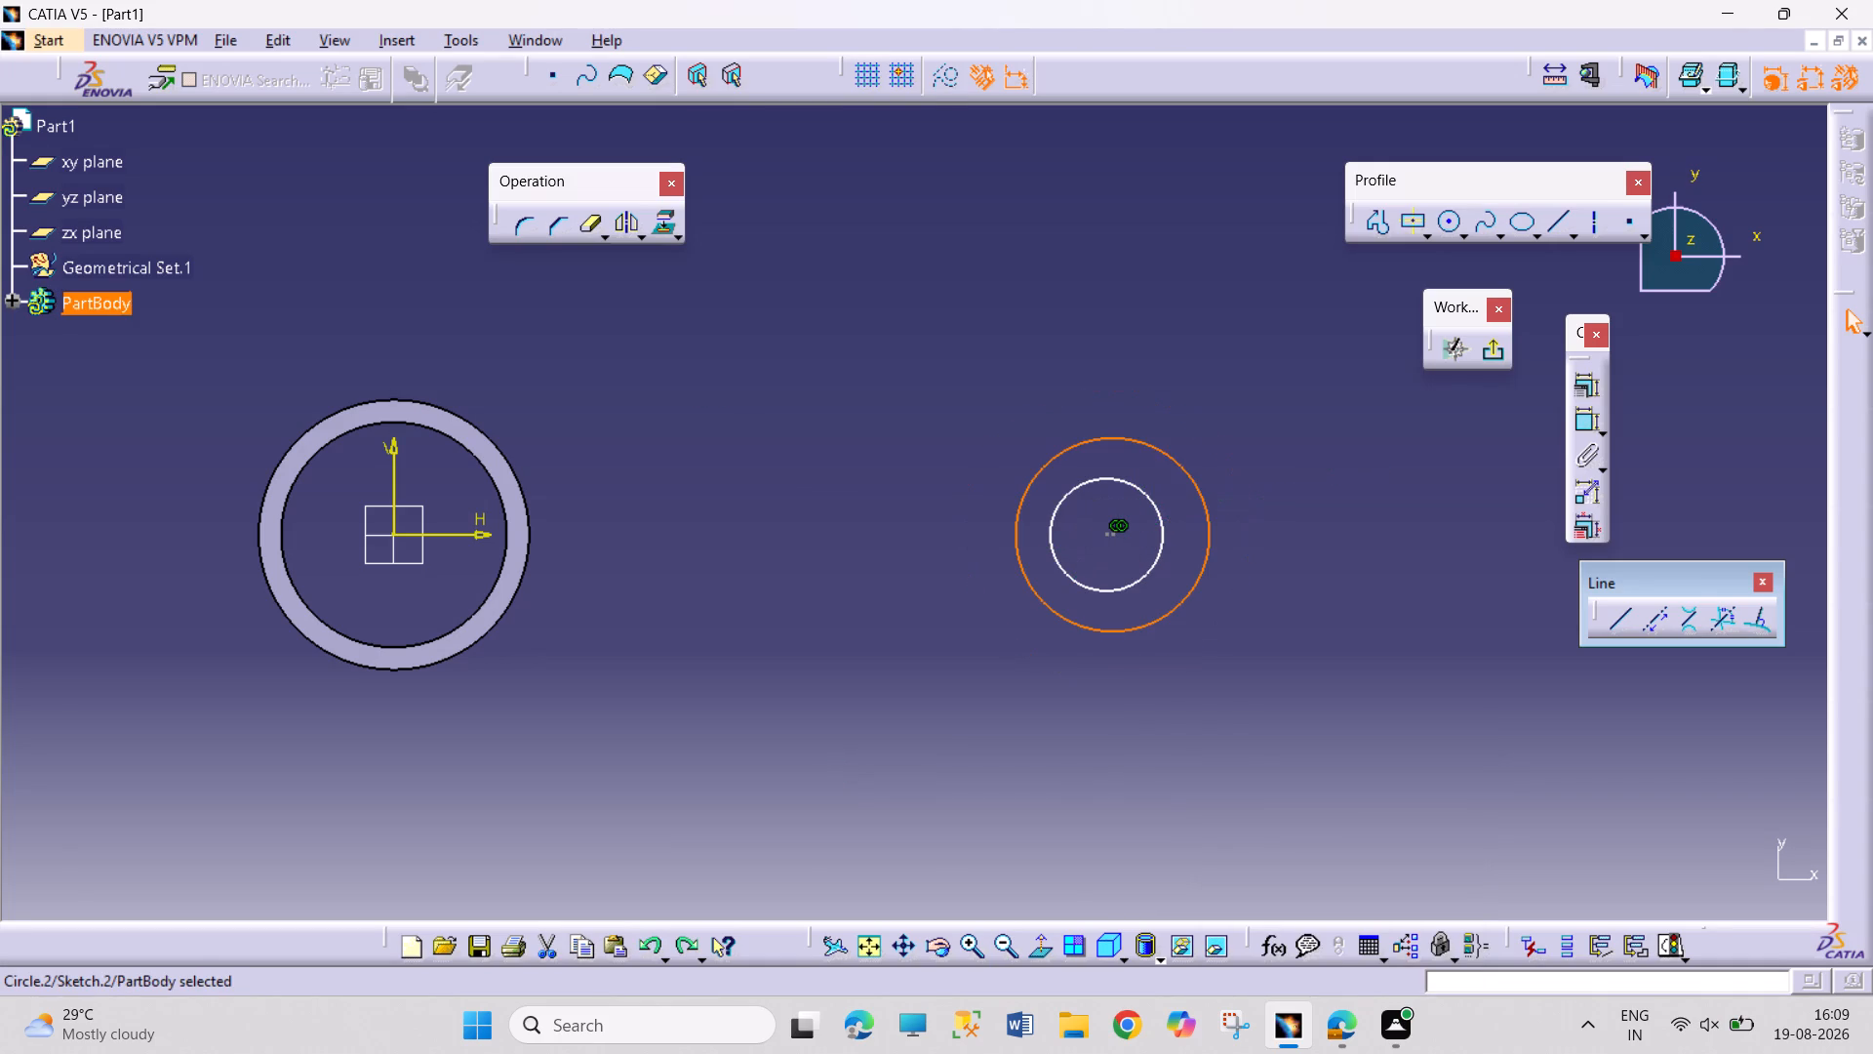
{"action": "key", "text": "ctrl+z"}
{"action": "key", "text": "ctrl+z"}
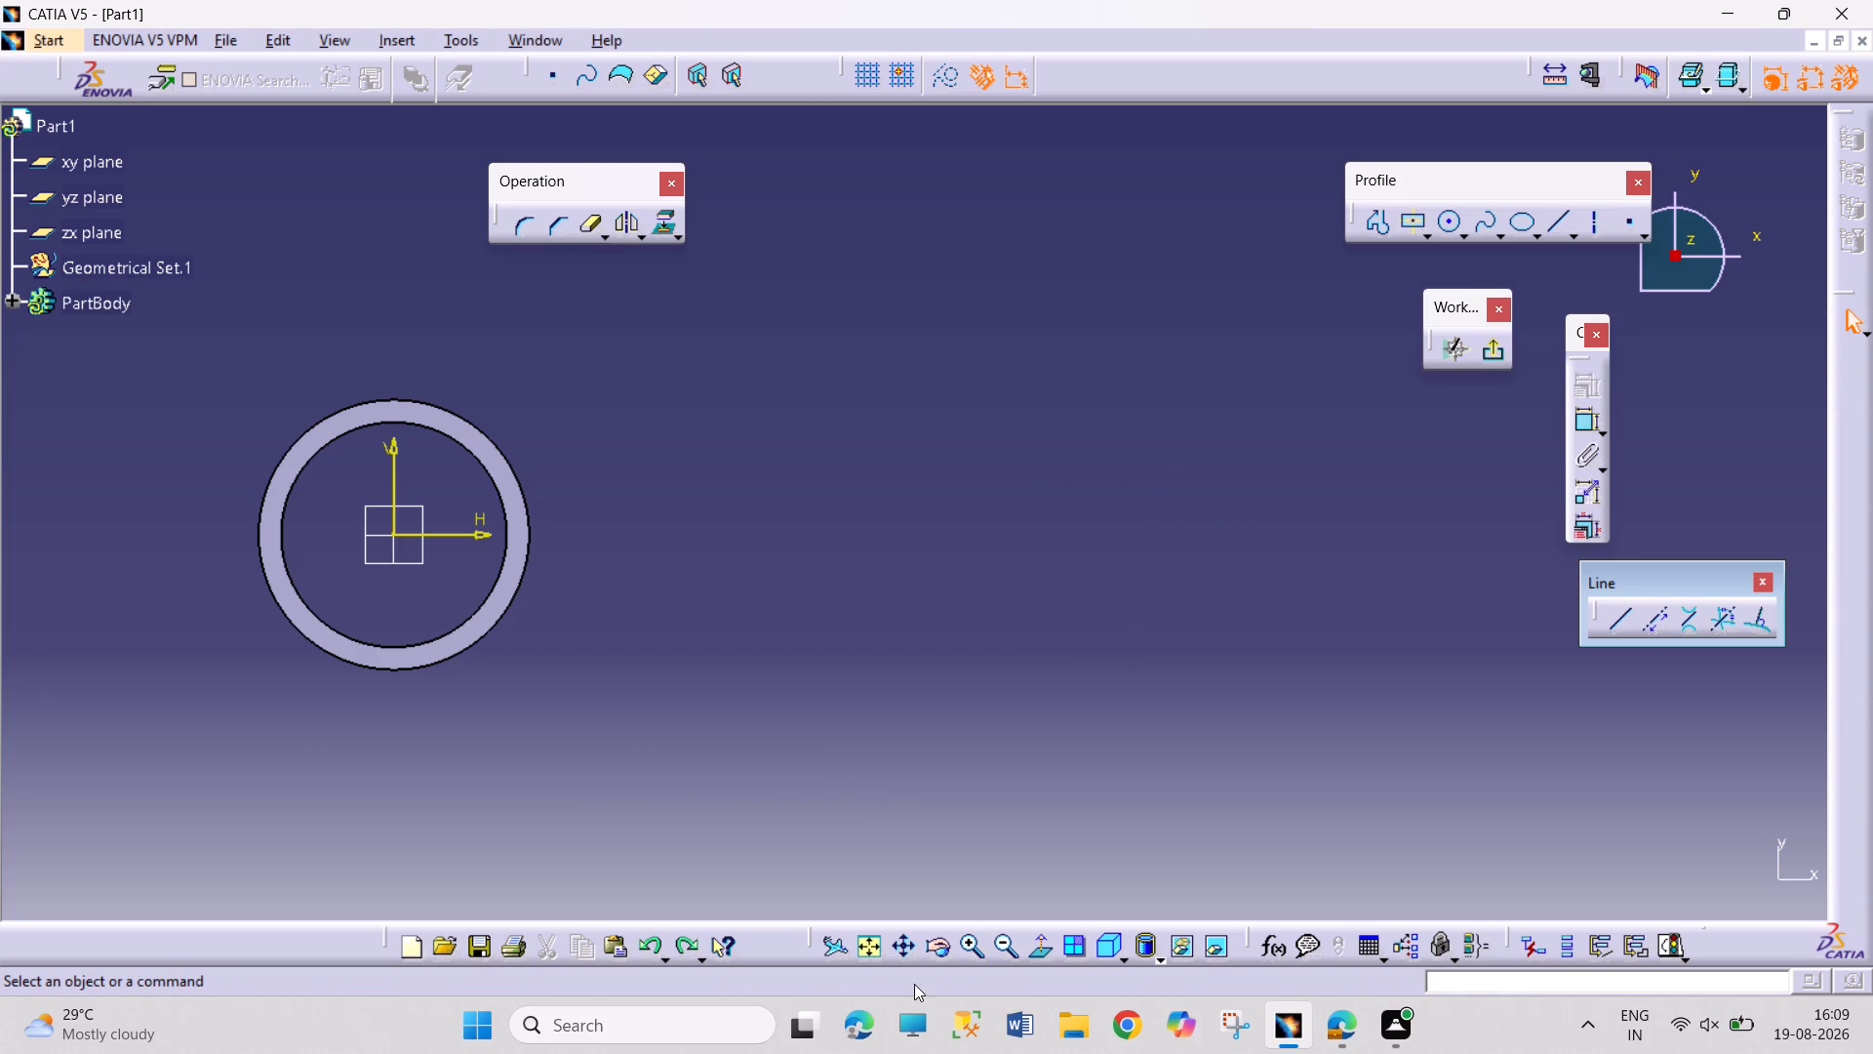
Leave the emptied xy plane sketch and return to the part.
{"action": "left_click", "coordinate": [946, 961]}
{"action": "left_click_drag", "start_coordinate": [960, 636], "coordinate": [728, 754]}
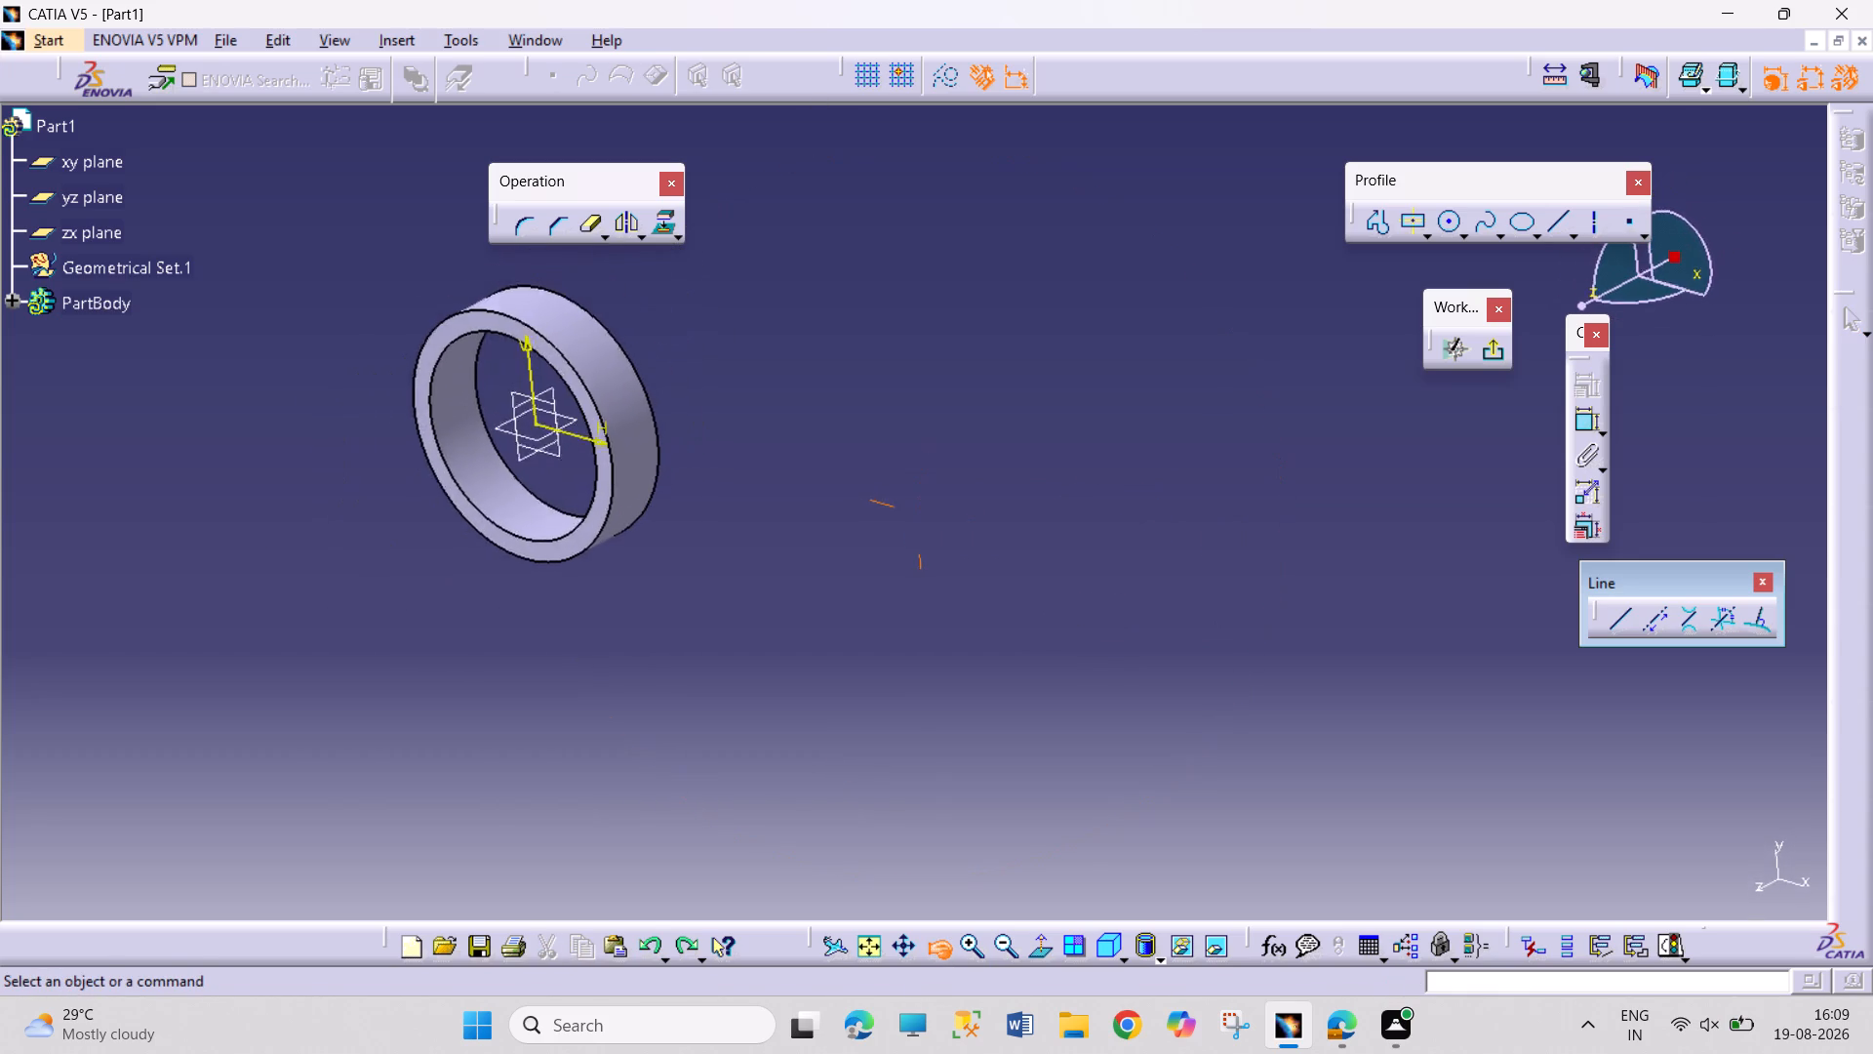
{"action": "left_click_drag", "start_coordinate": [728, 754], "coordinate": [733, 762]}
{"action": "left_click", "coordinate": [571, 426]}
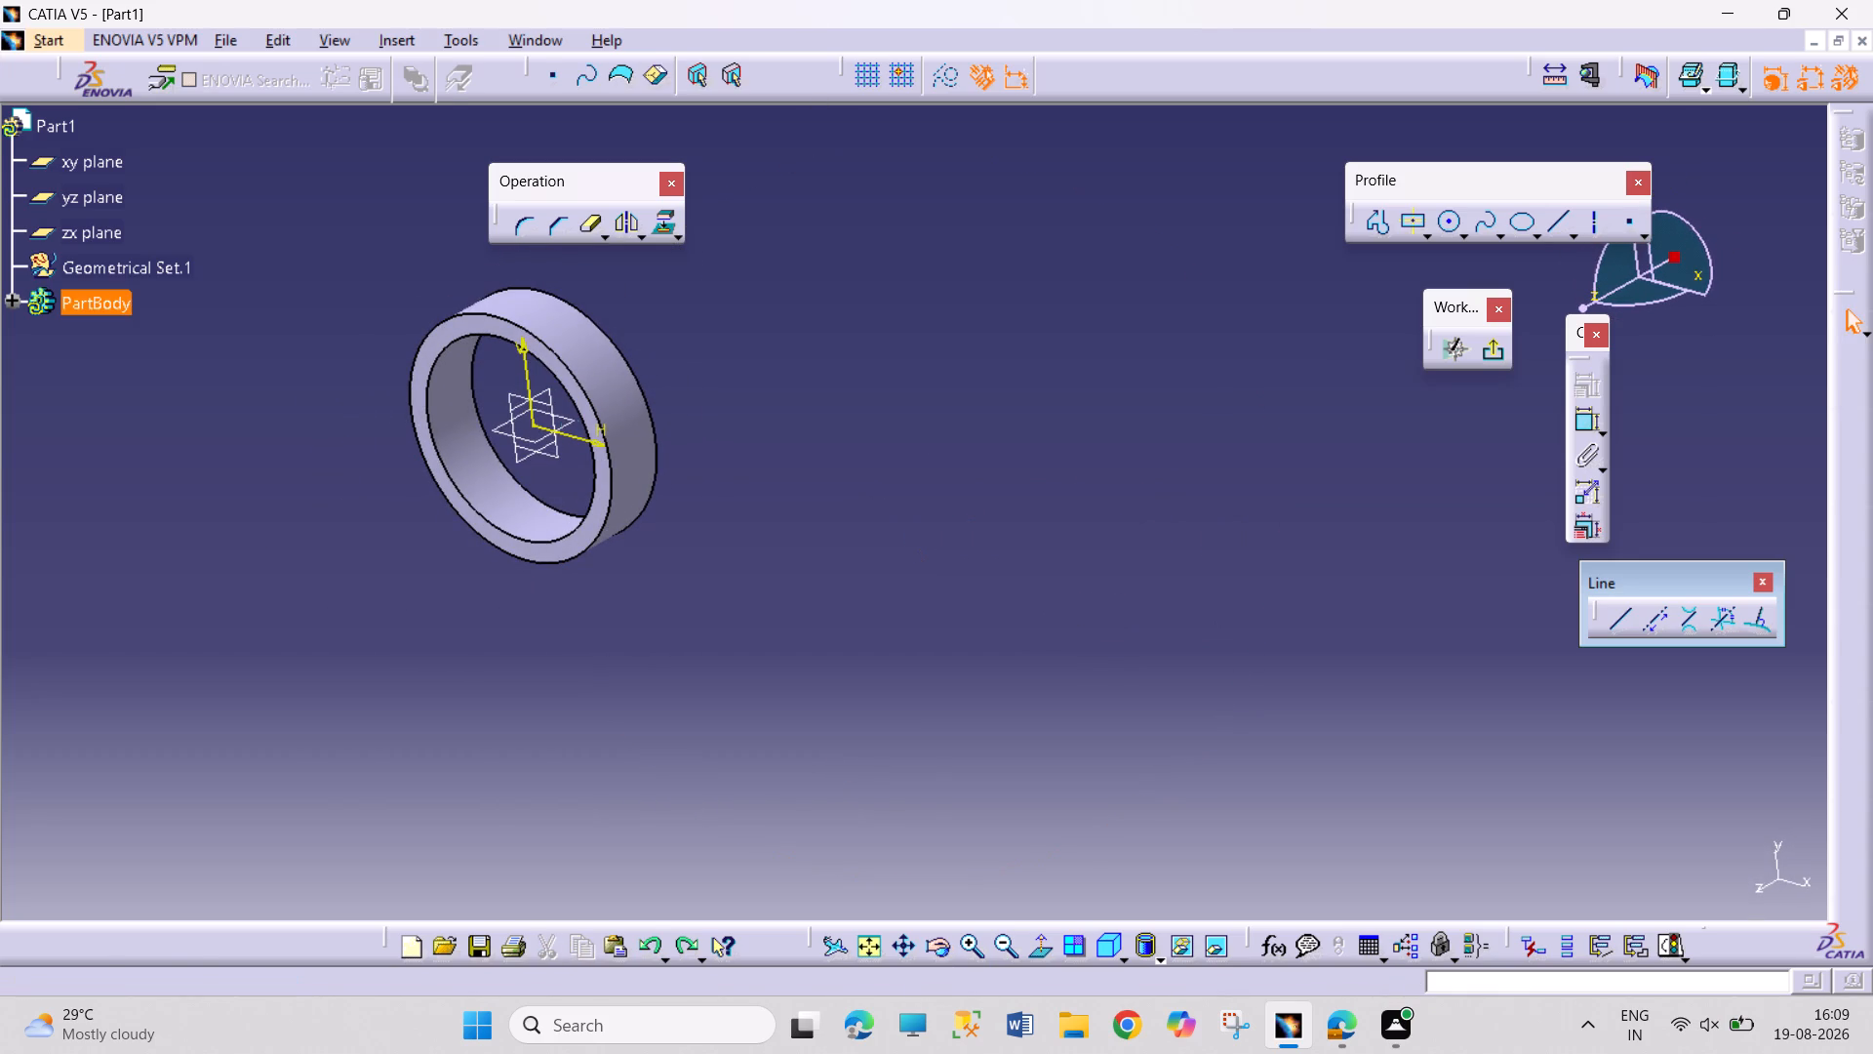
{"action": "left_click", "coordinate": [1498, 354]}
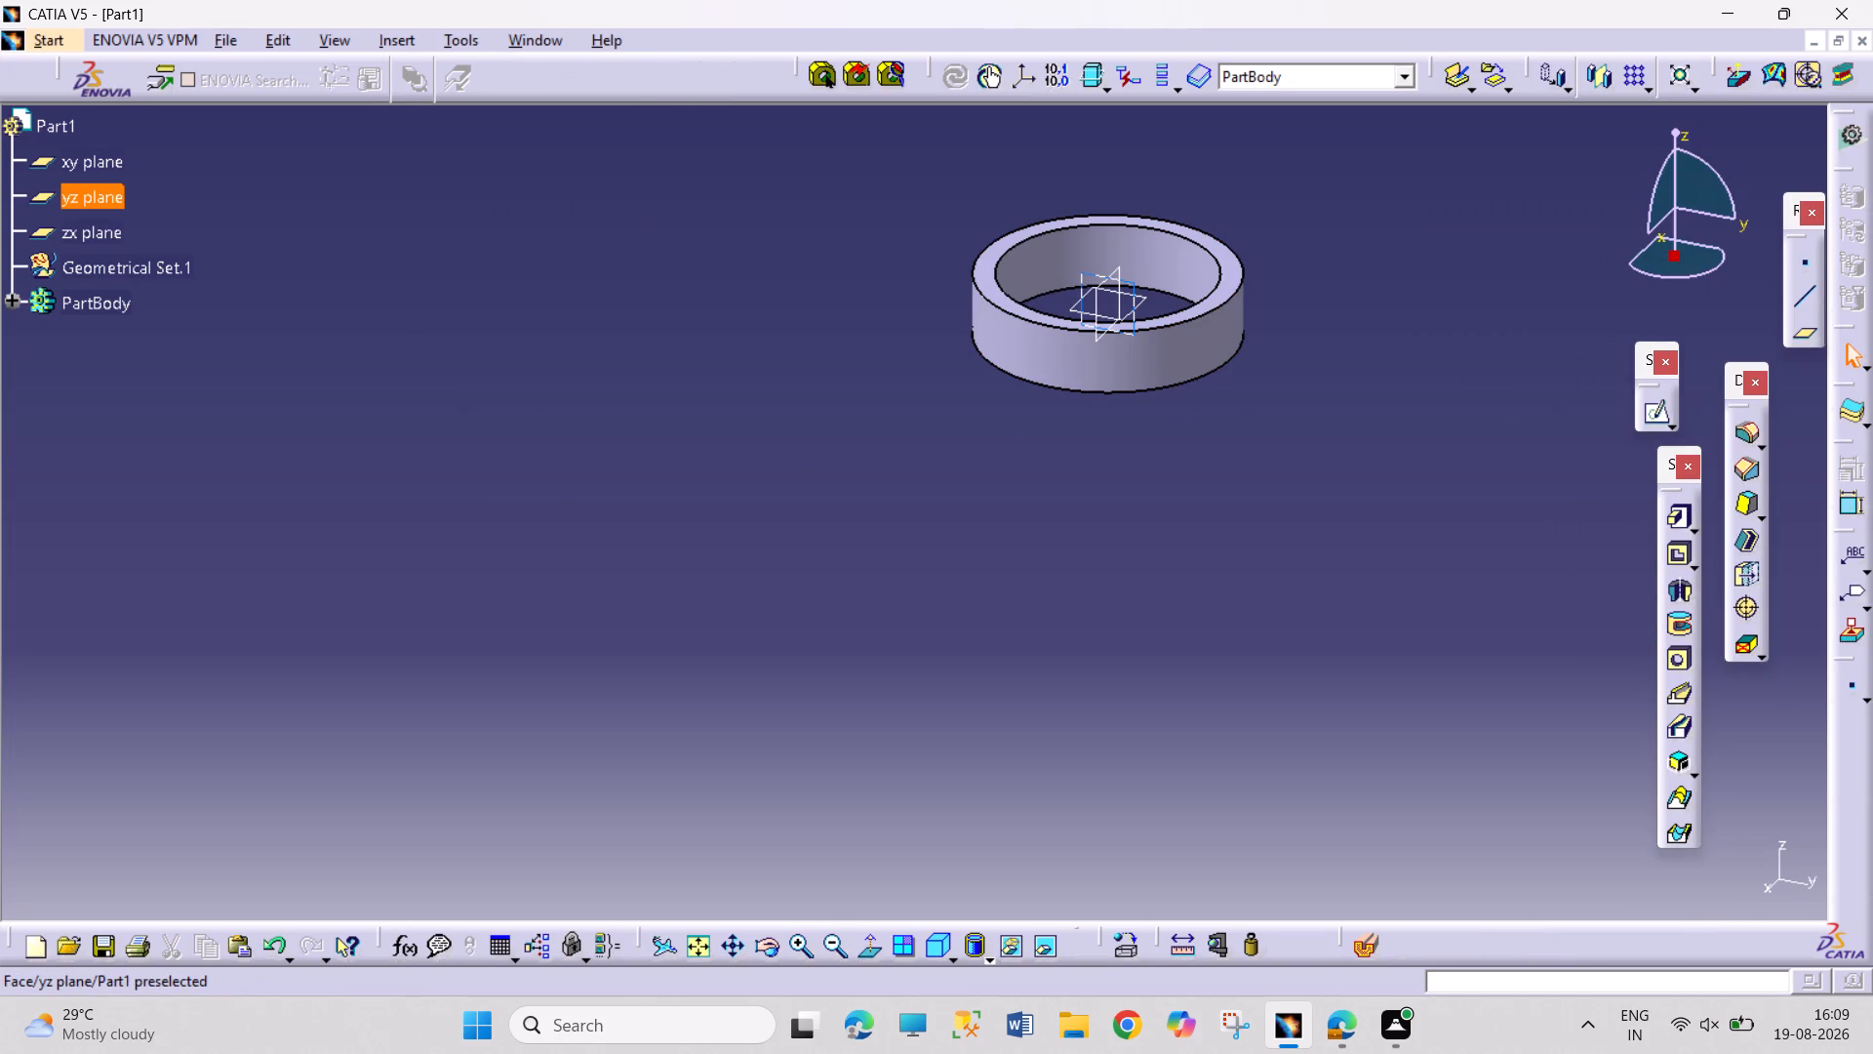
On the yz plane, sketch a circle about 15 mm in diameter, centred on the H axis about 178 mm from the origin.
{"action": "left_click", "coordinate": [1136, 285]}
{"action": "left_click", "coordinate": [1655, 408]}
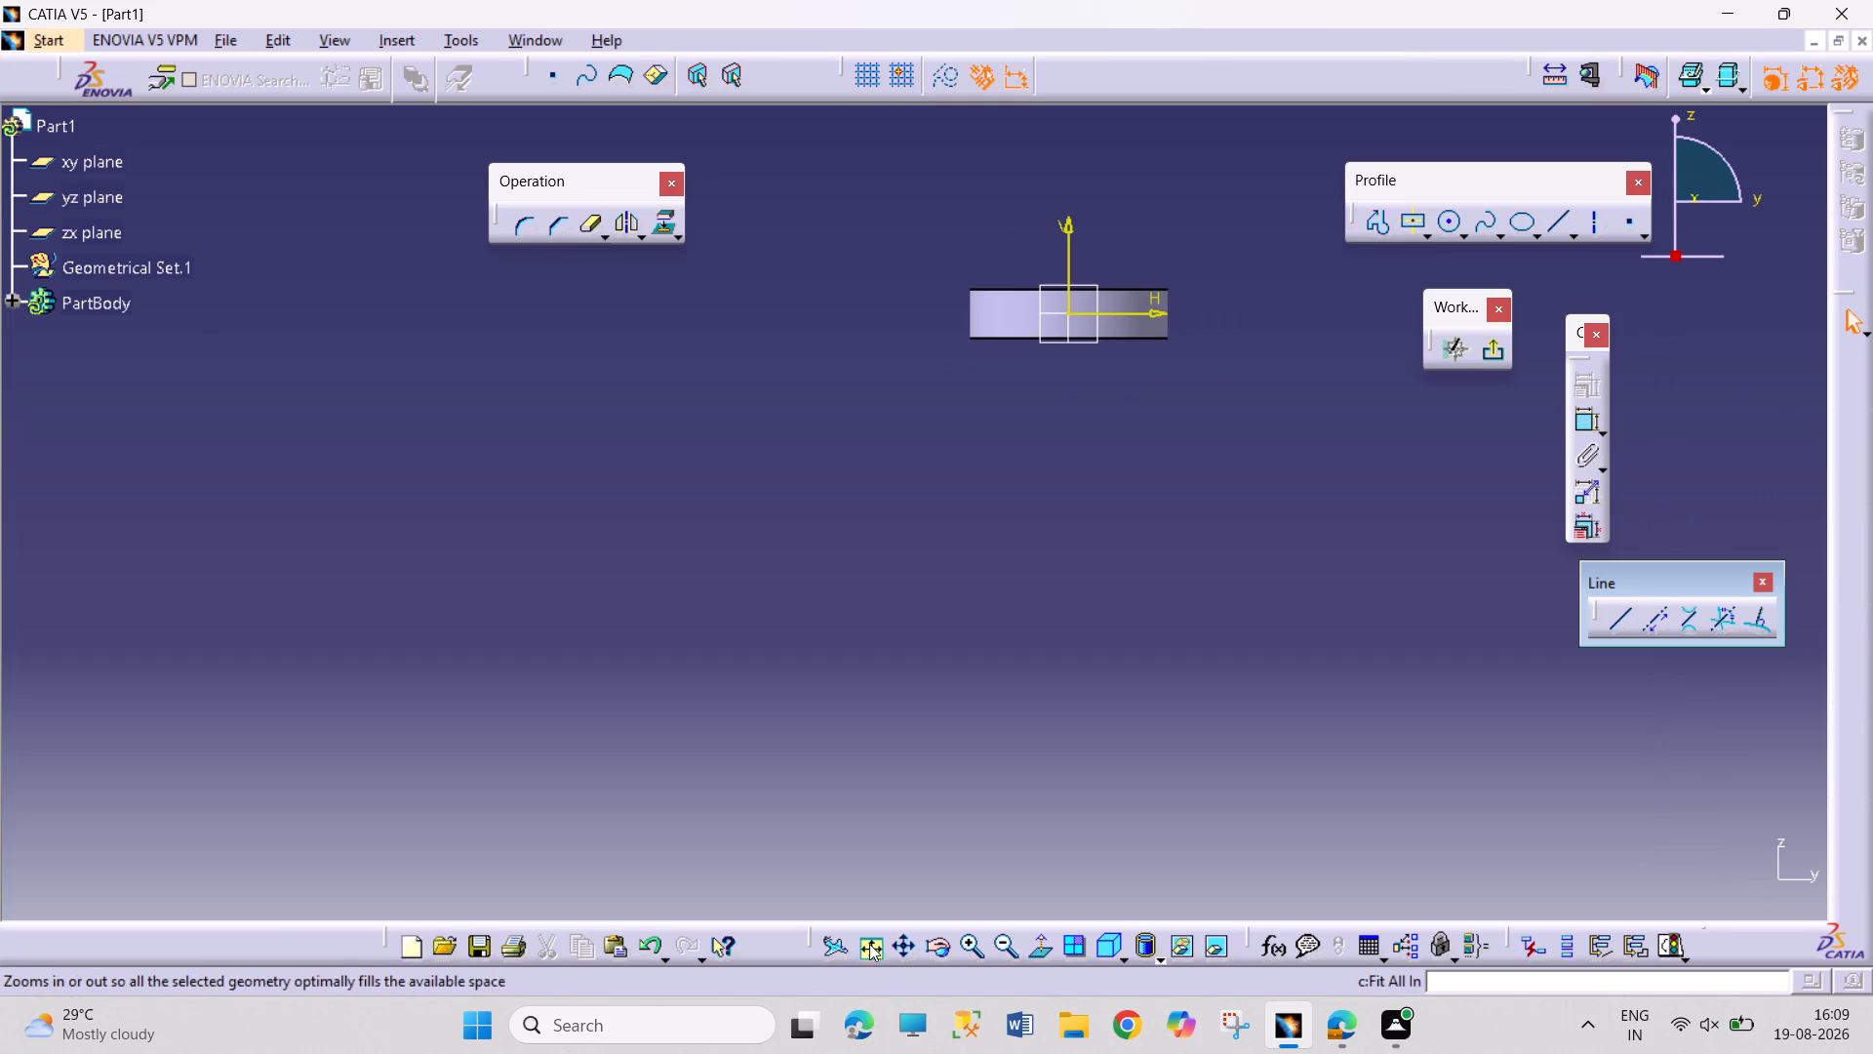
{"action": "left_click", "coordinate": [869, 944]}
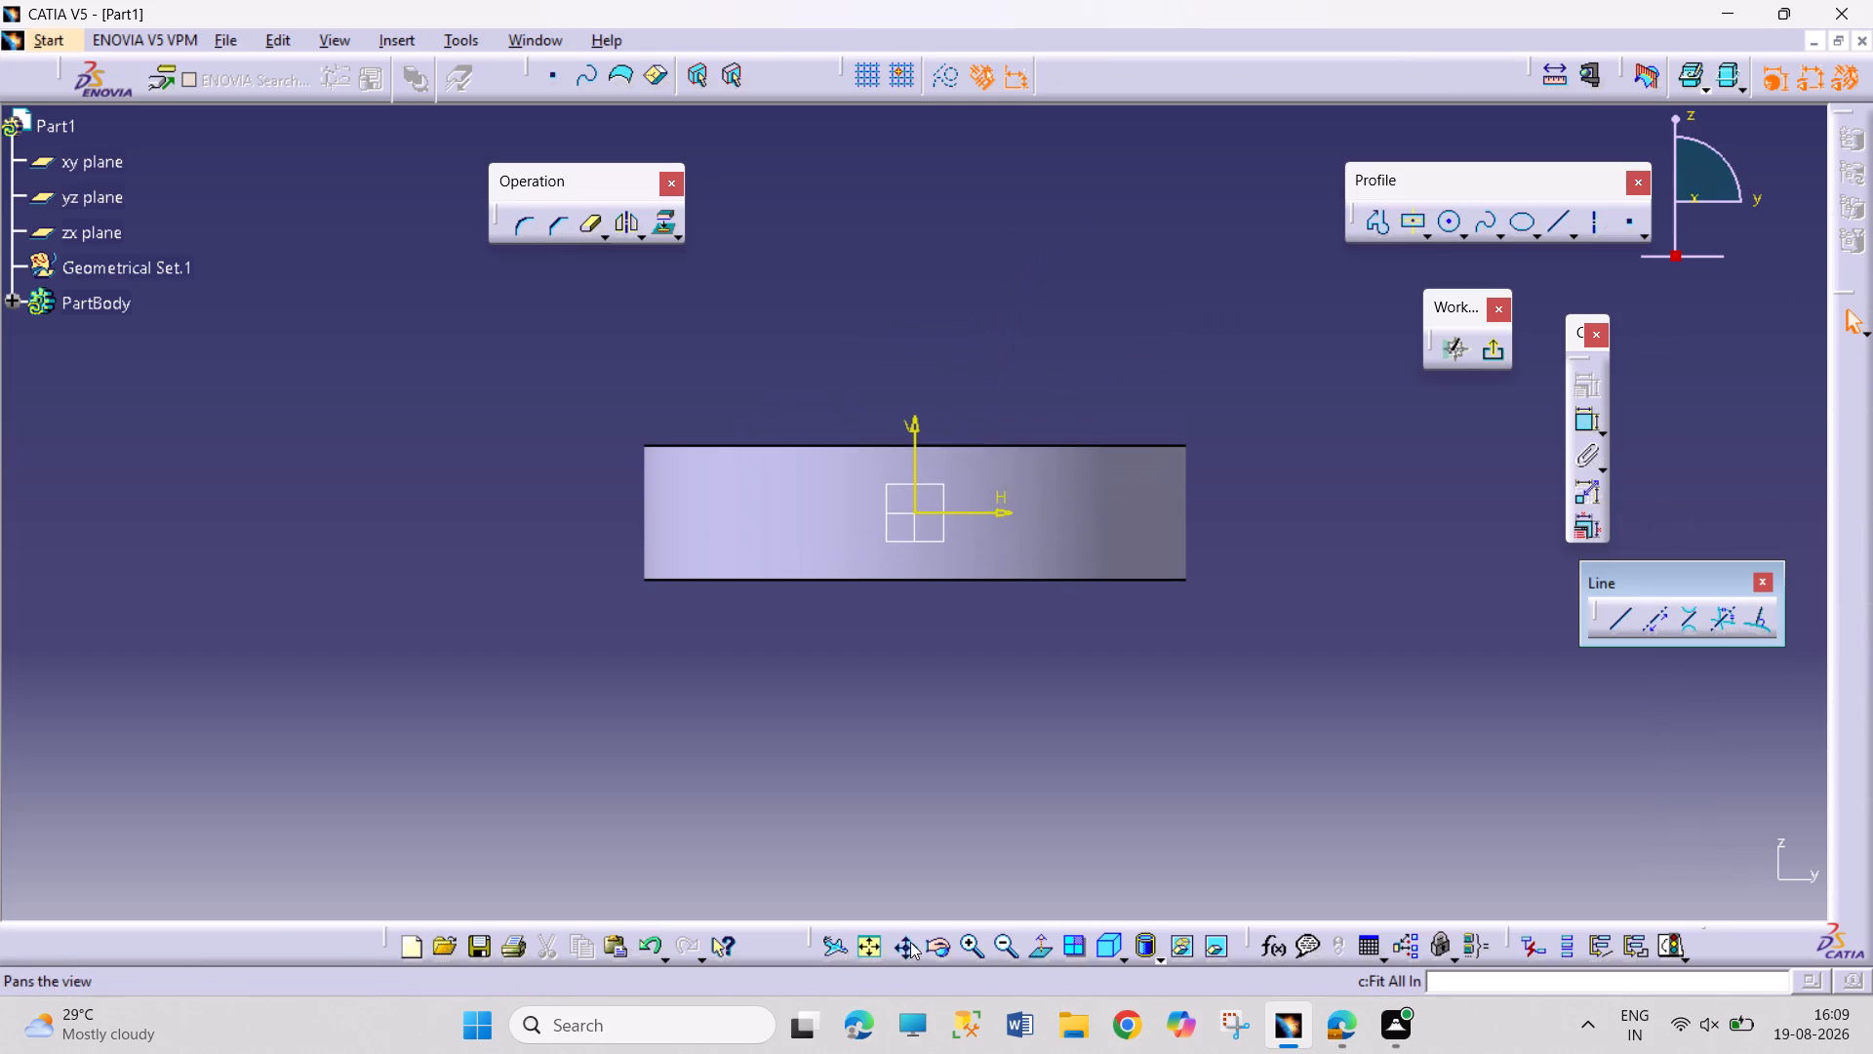
{"action": "left_click", "coordinate": [910, 942]}
{"action": "left_click_drag", "start_coordinate": [1203, 760], "coordinate": [785, 802]}
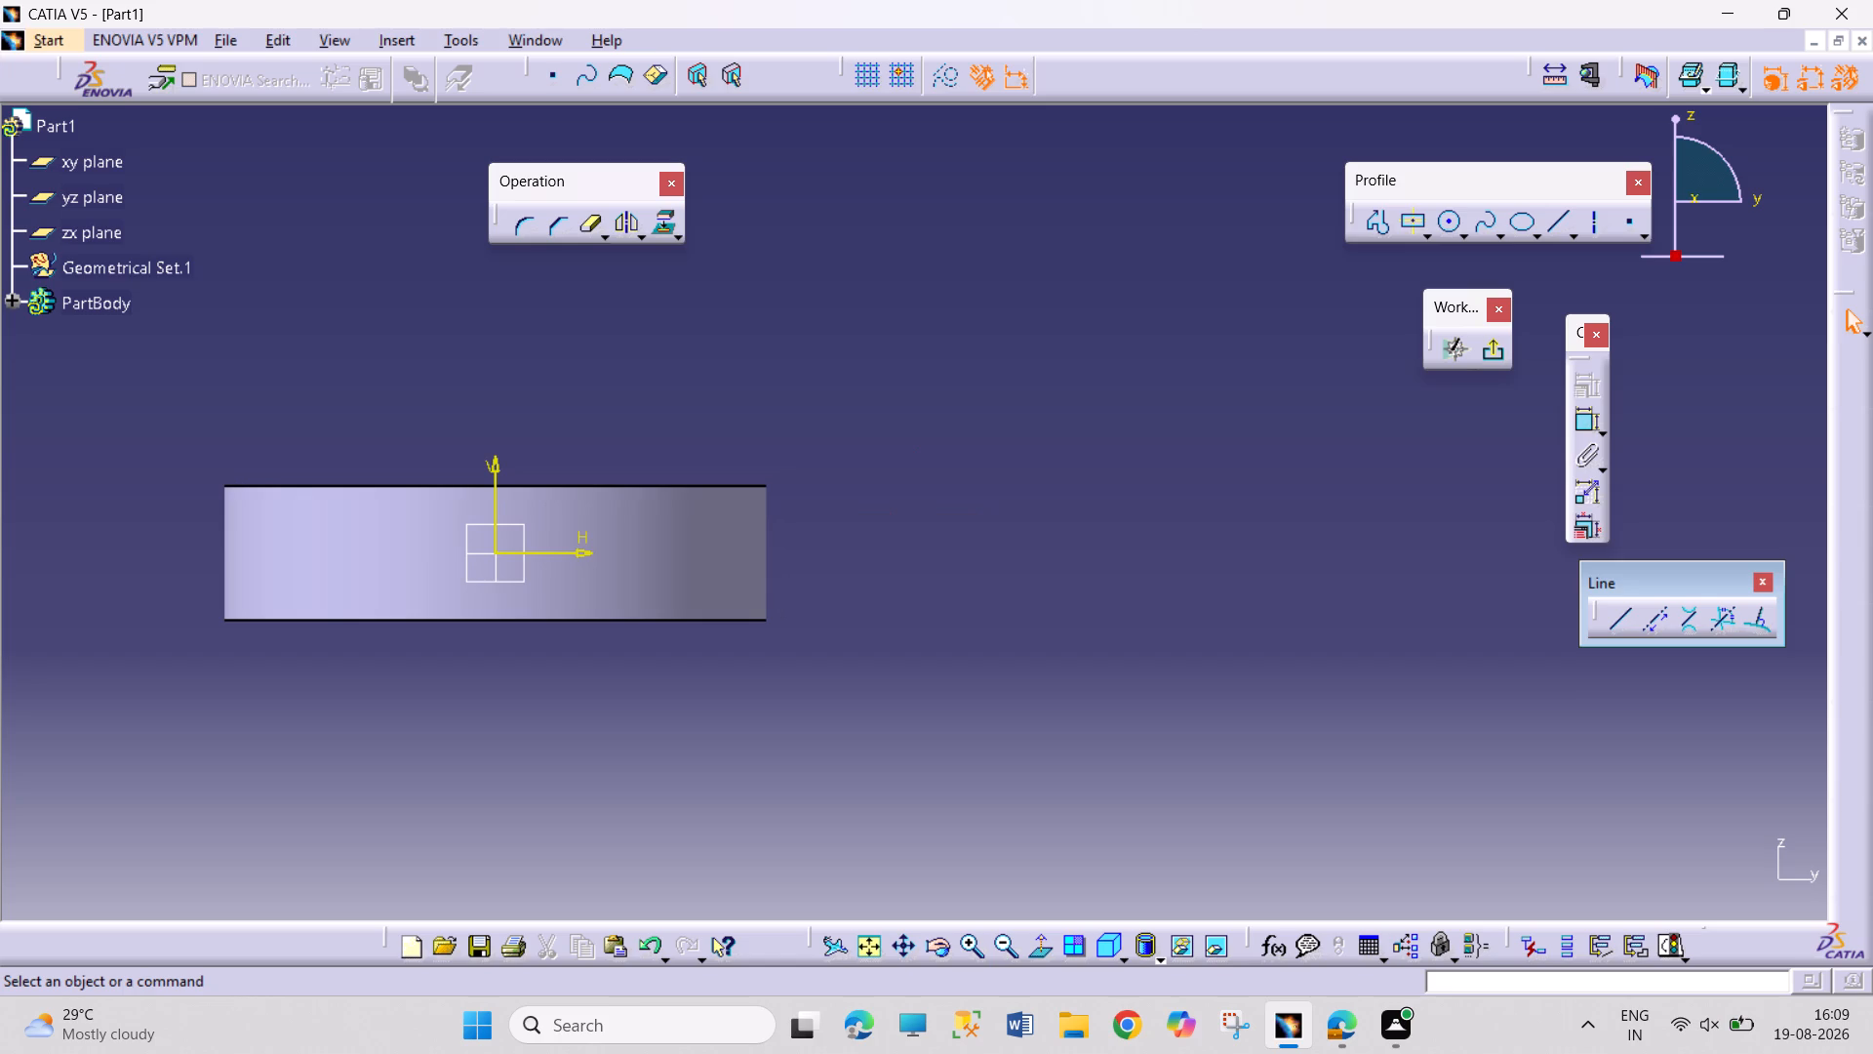
{"action": "left_click", "coordinate": [1448, 220]}
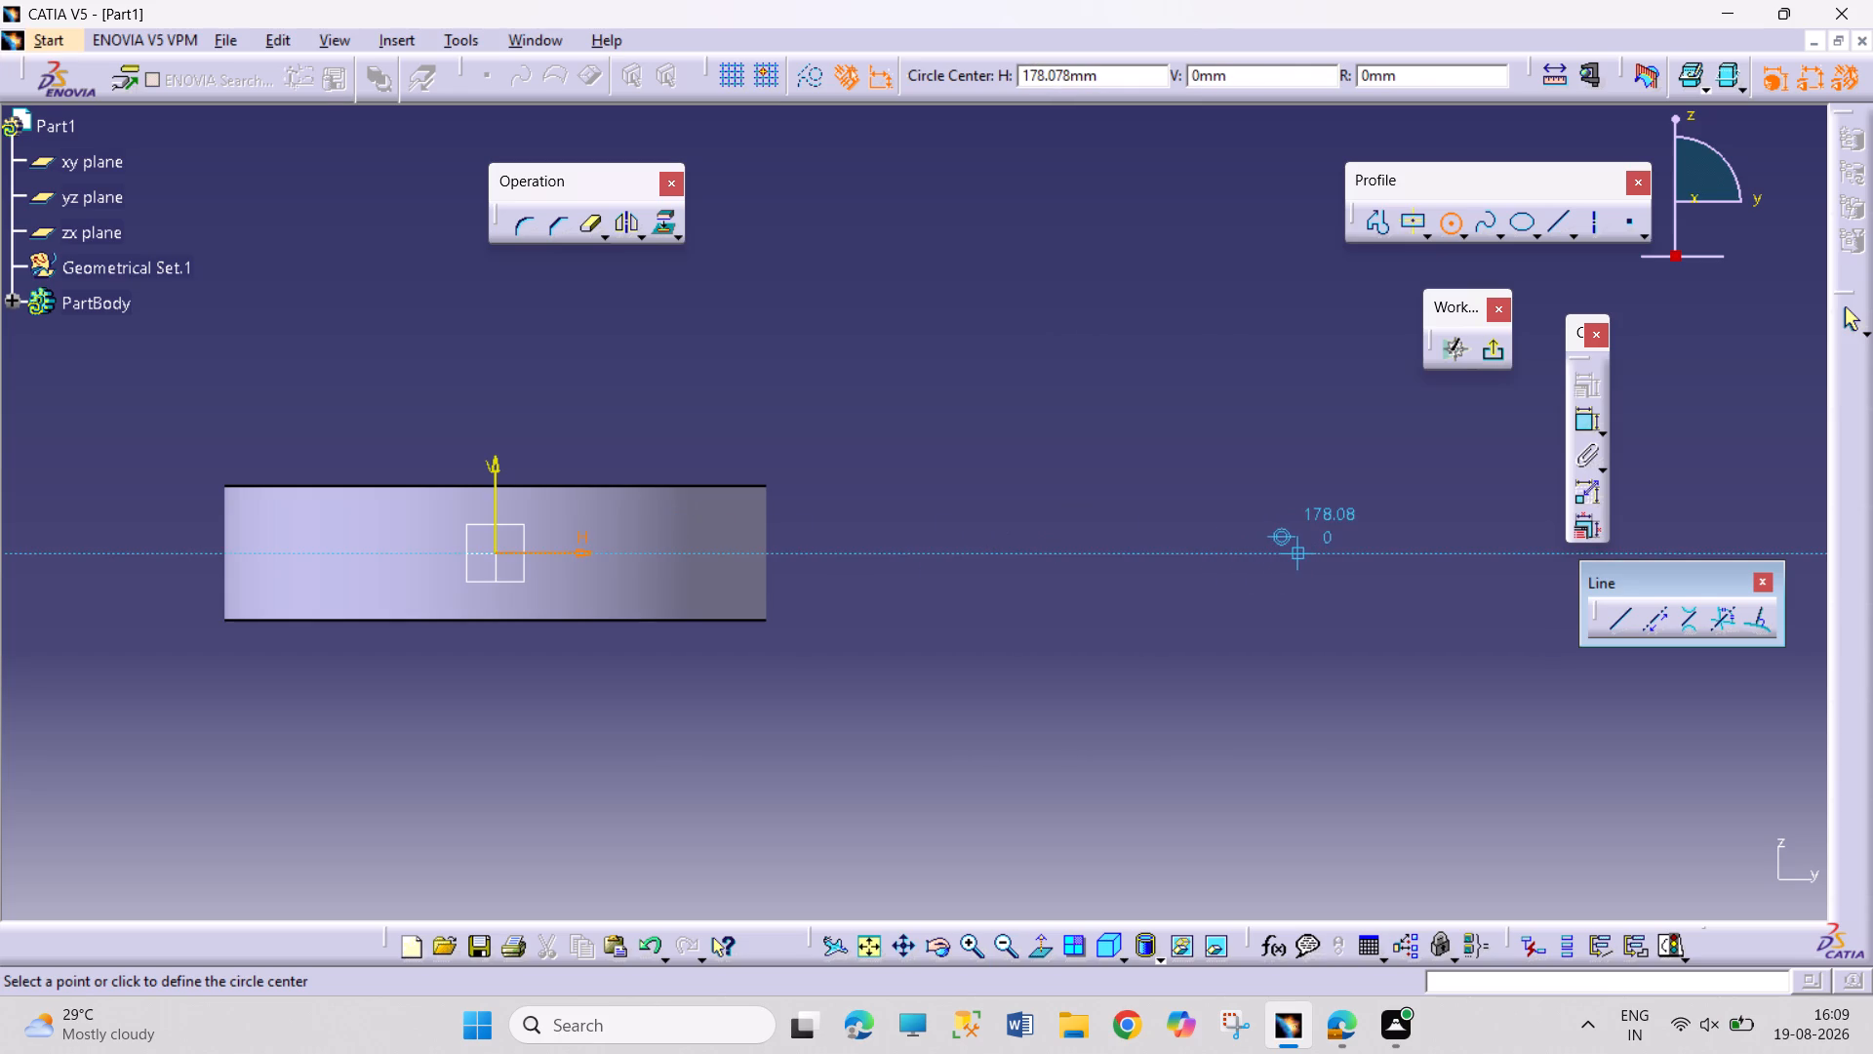
{"action": "left_click", "coordinate": [1301, 550]}
{"action": "left_click", "coordinate": [1316, 581]}
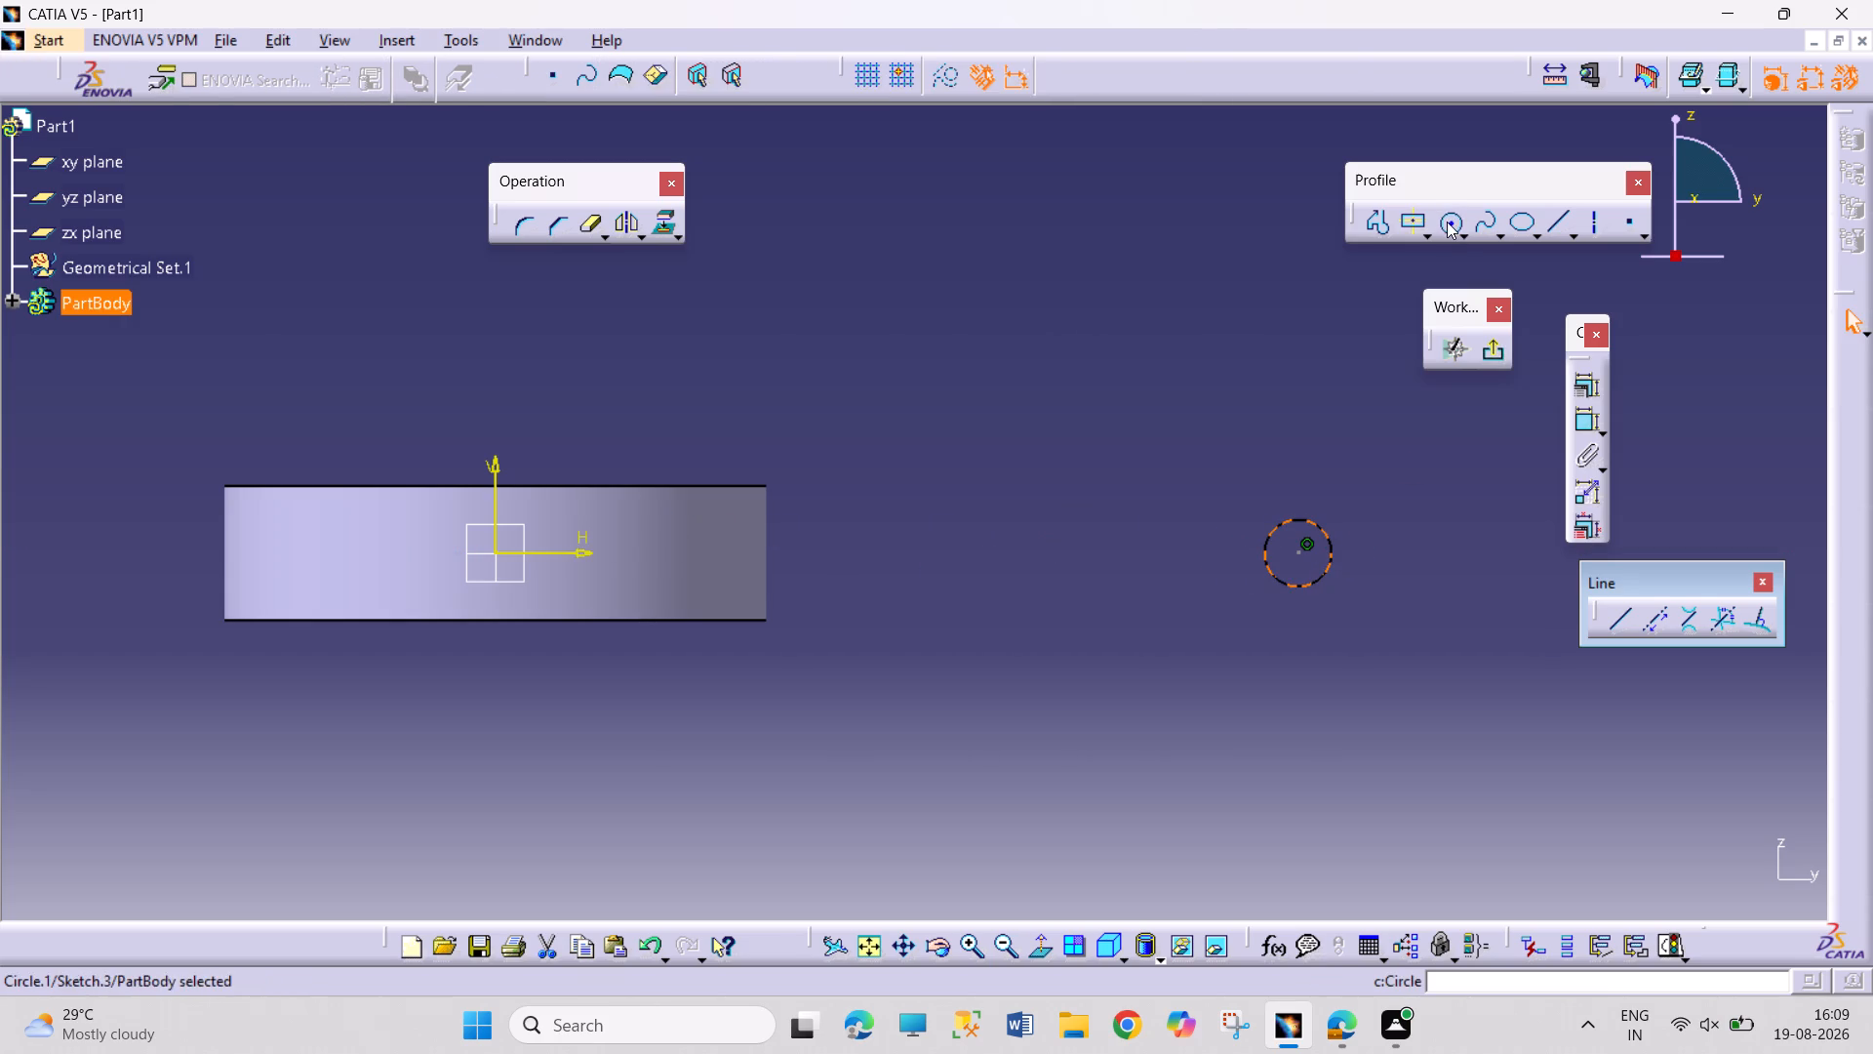
Draw a larger circle about 38 mm in diameter around the small one, using the Concentric option to share its centre.
{"action": "left_click", "coordinate": [1447, 222]}
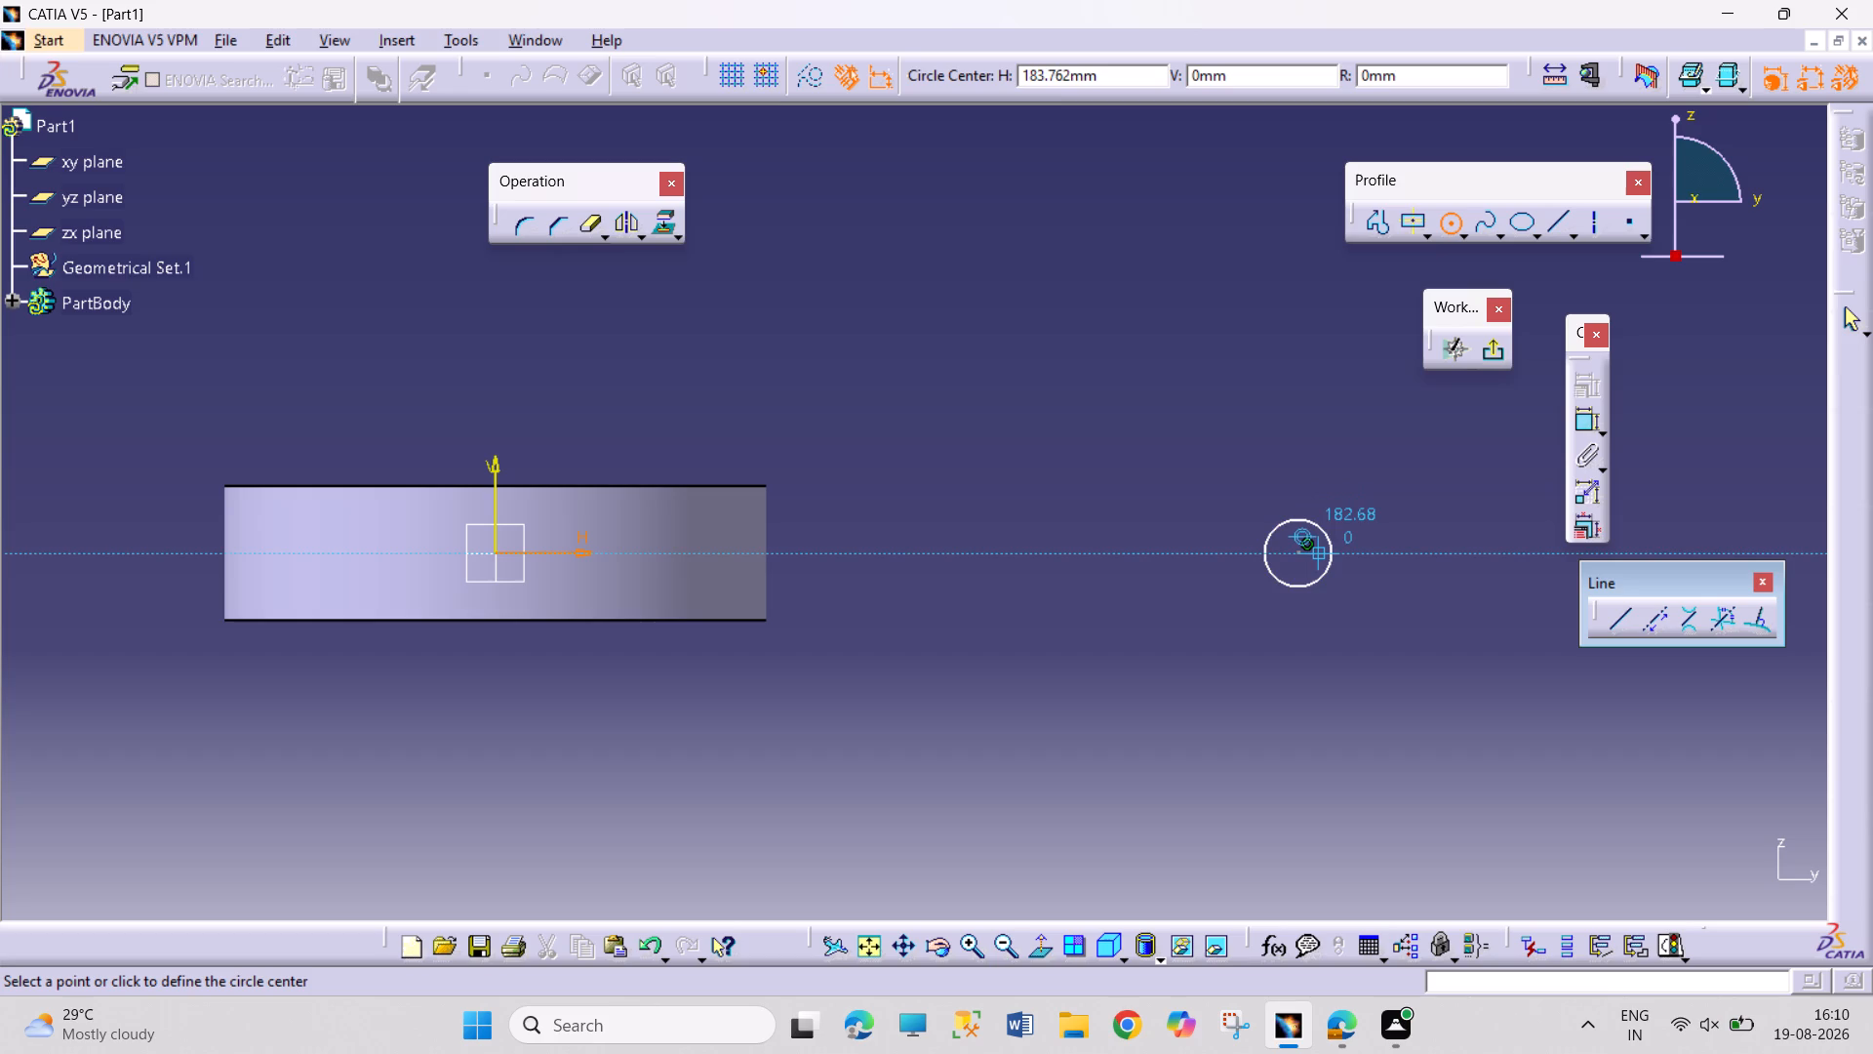
{"action": "right_click", "coordinate": [1328, 549]}
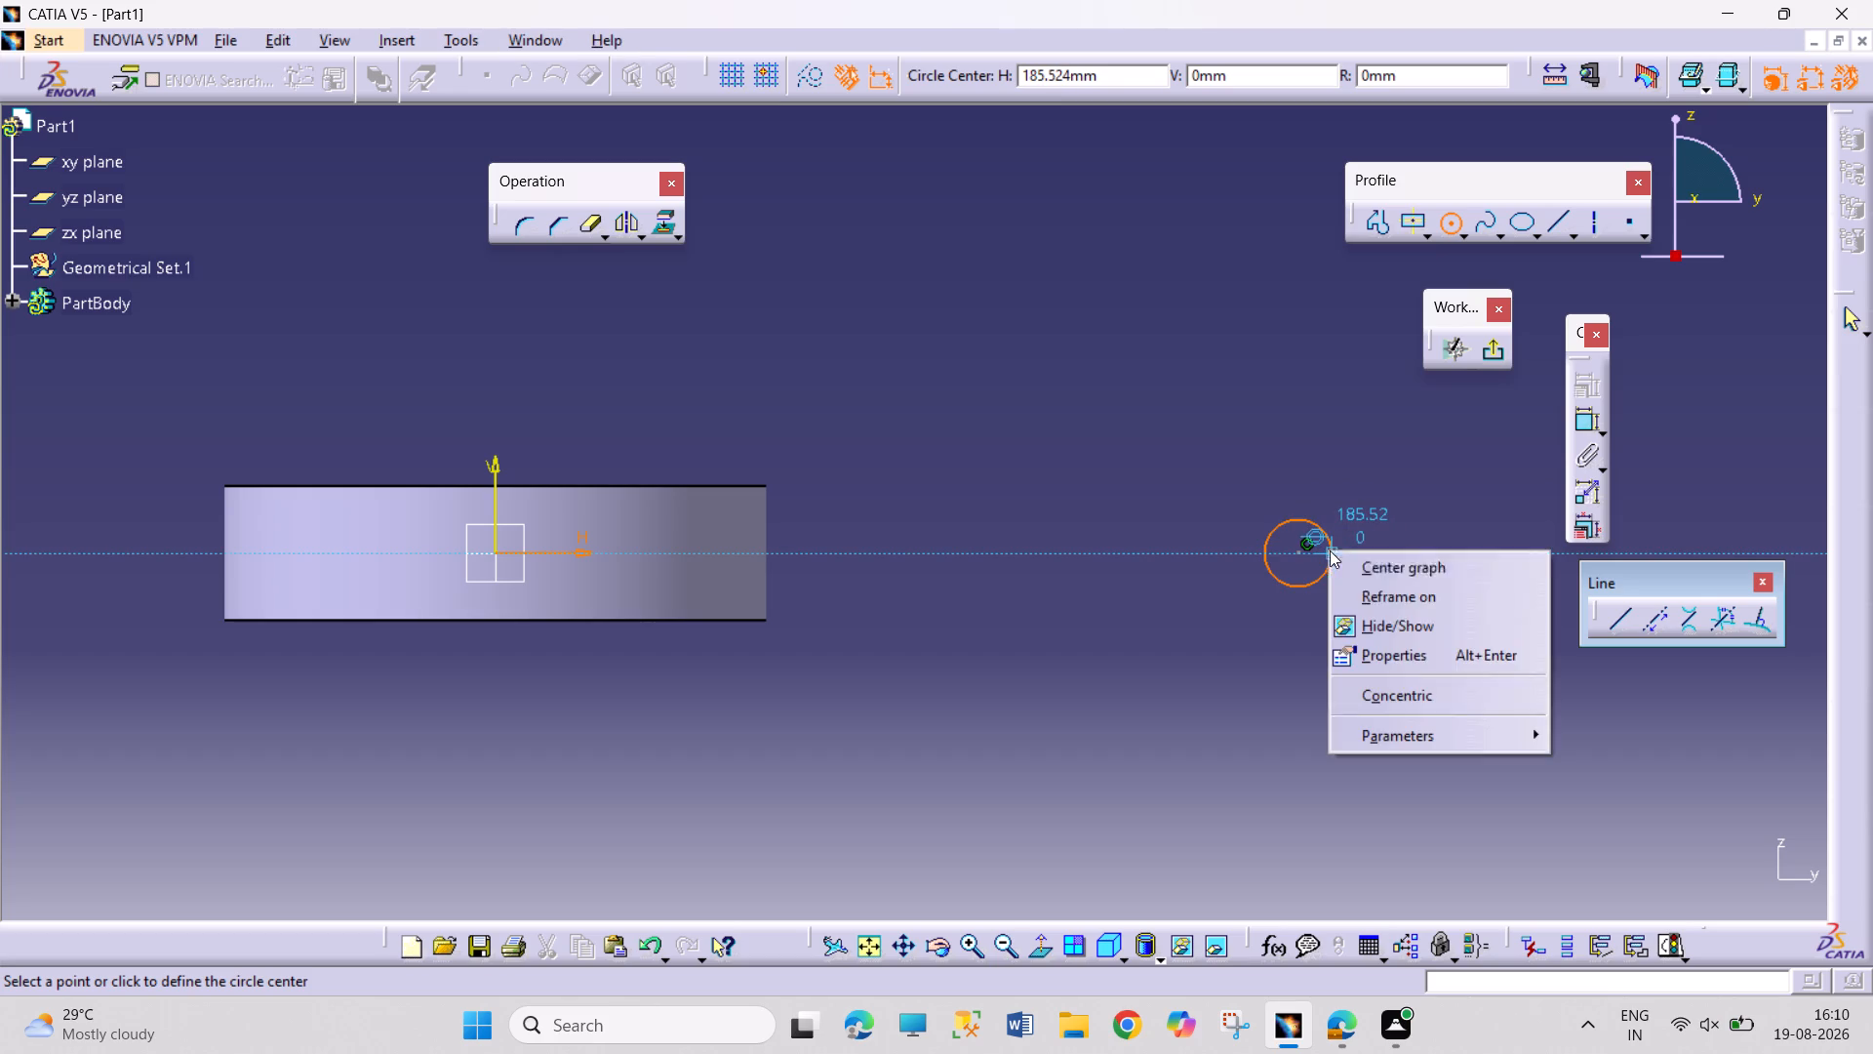
{"action": "left_click", "coordinate": [1387, 694]}
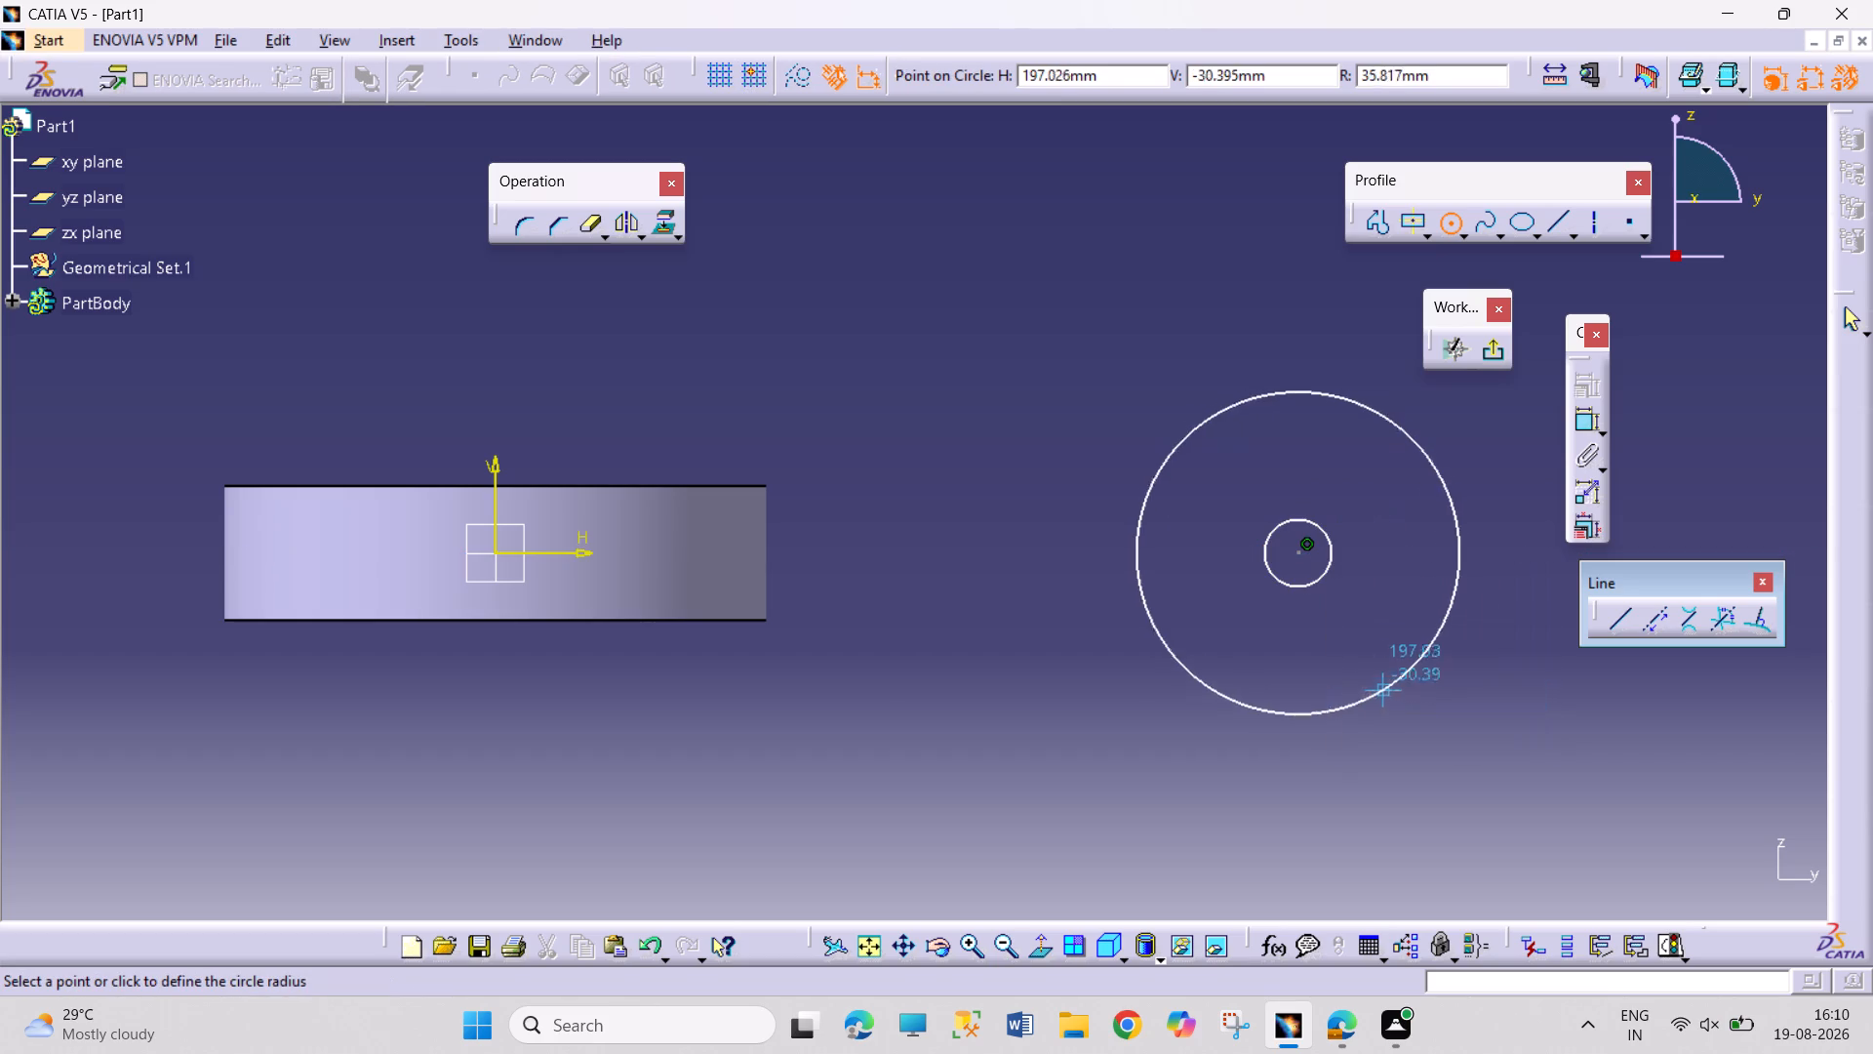
{"action": "left_click", "coordinate": [1346, 624]}
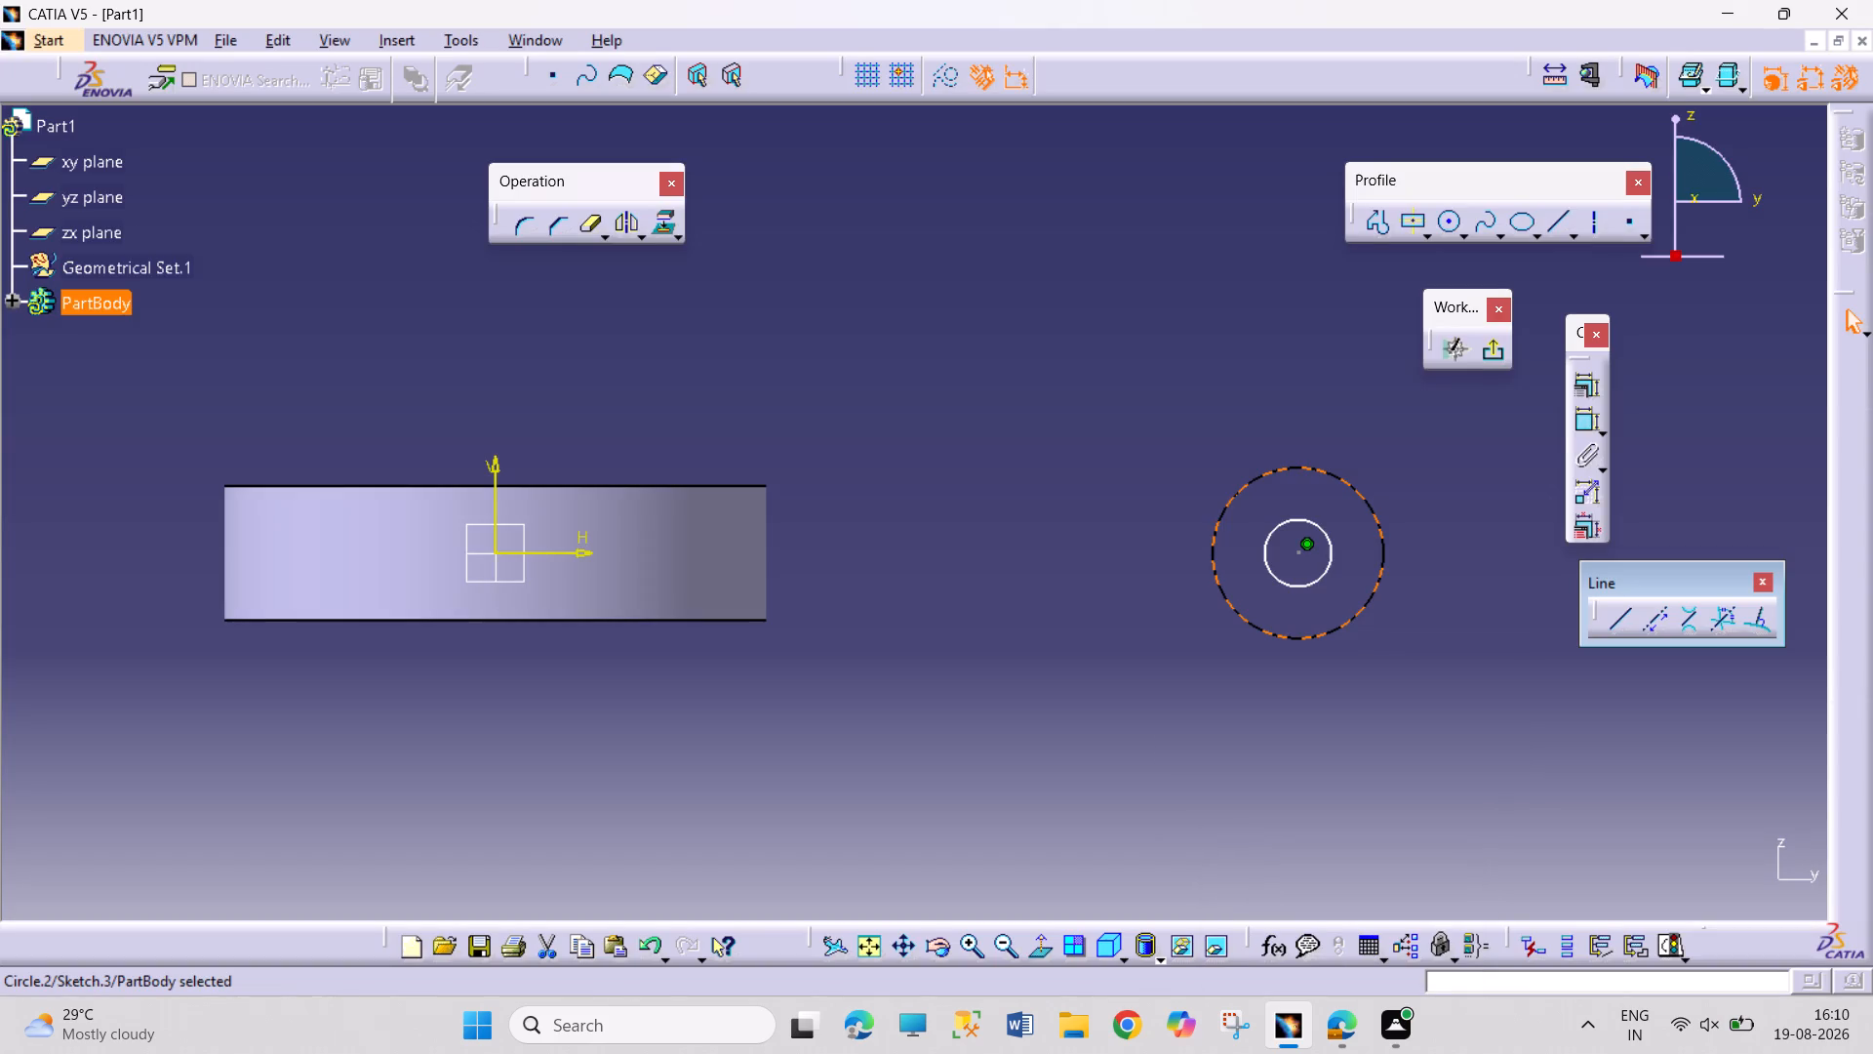
Dimension both concentric circles, setting the inner diameter to 15 mm and the outer diameter to 30 mm.
{"action": "left_click", "coordinate": [1575, 418]}
{"action": "left_click", "coordinate": [1433, 662]}
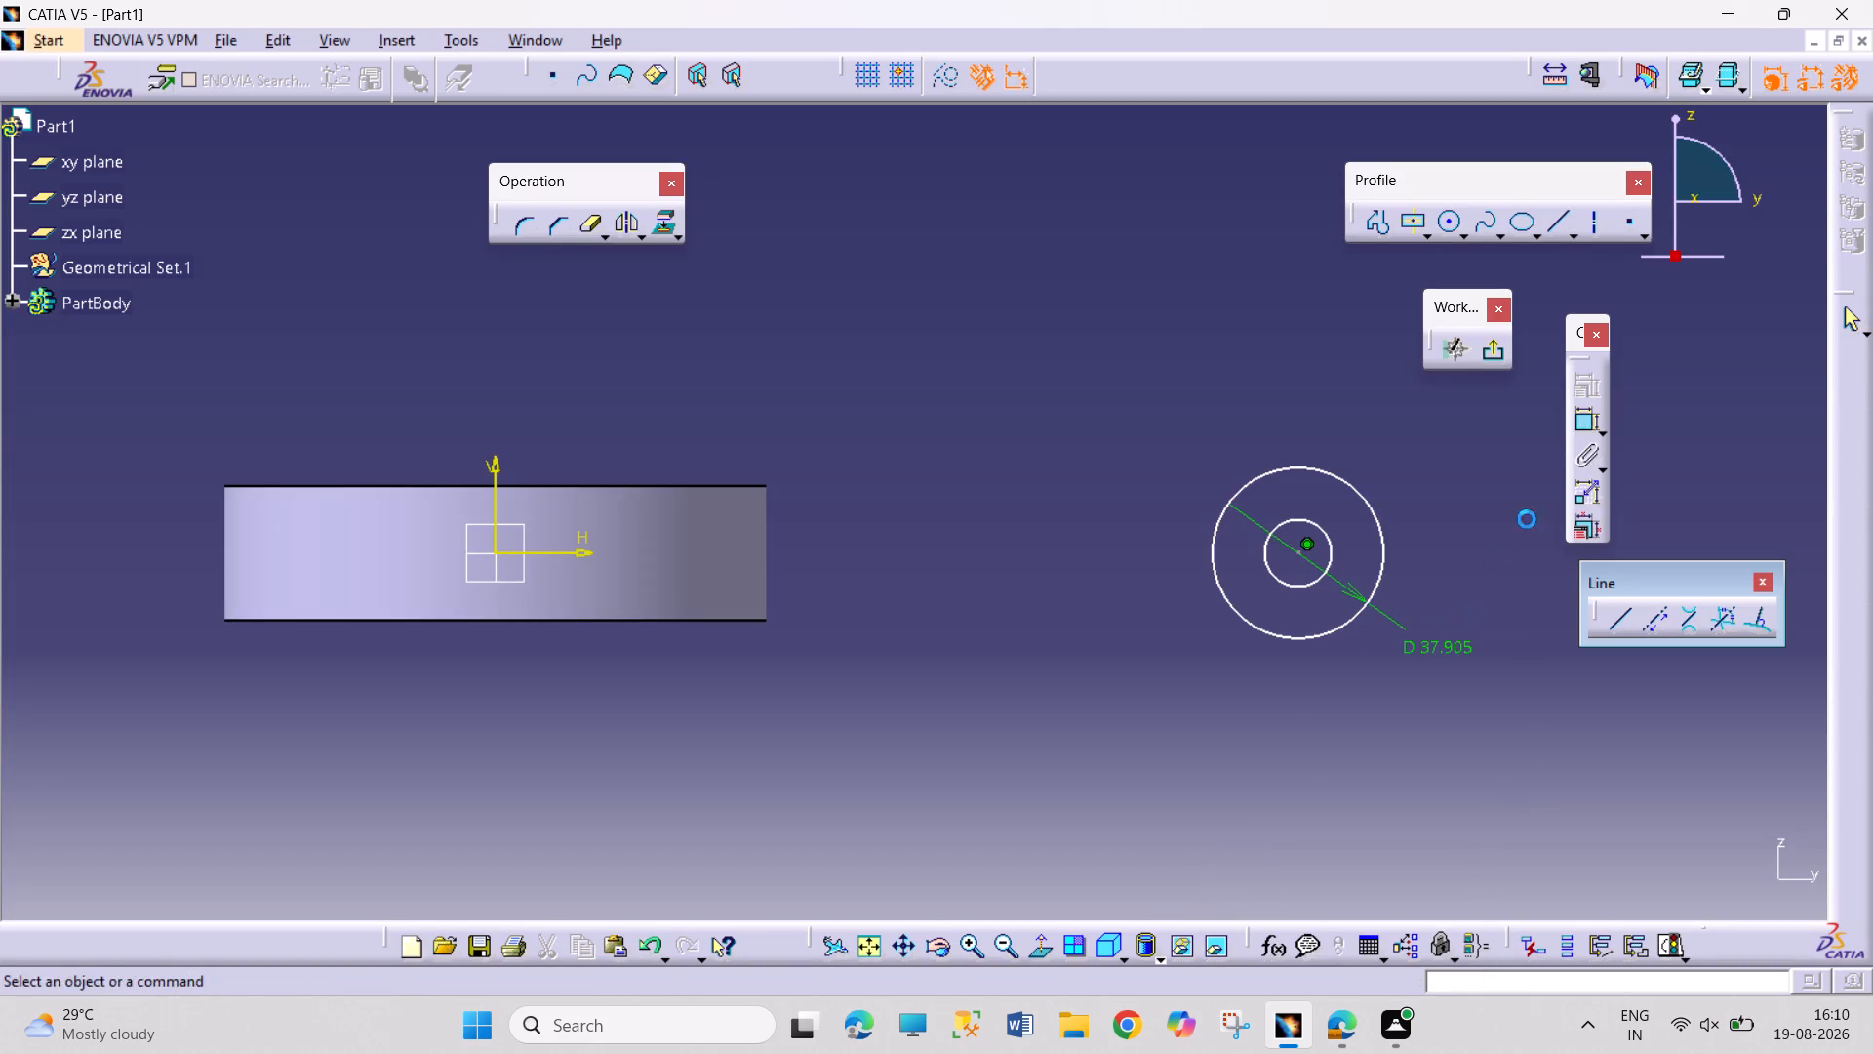
{"action": "left_click", "coordinate": [1585, 416]}
{"action": "left_click", "coordinate": [1326, 540]}
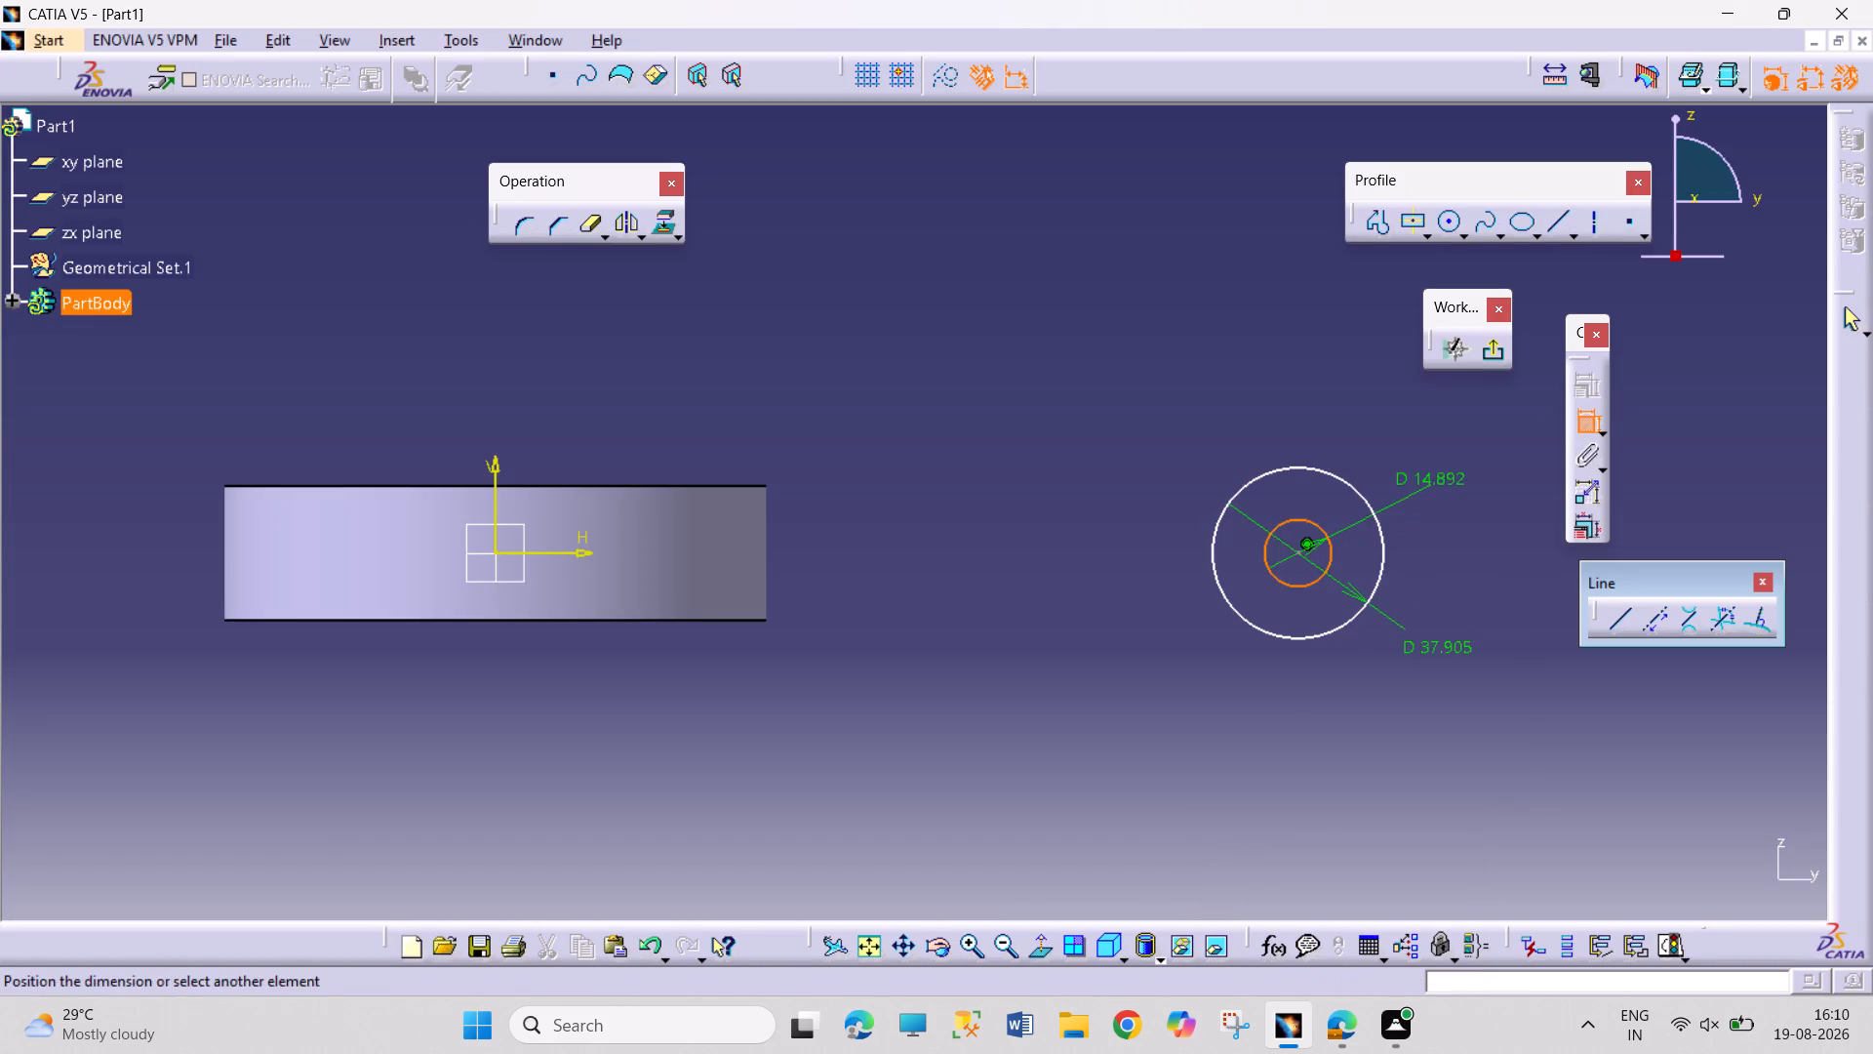
{"action": "left_click", "coordinate": [1434, 483]}
{"action": "double_click", "coordinate": [1454, 473]}
{"action": "type", "text": "15"}
{"action": "key", "text": "Return"}
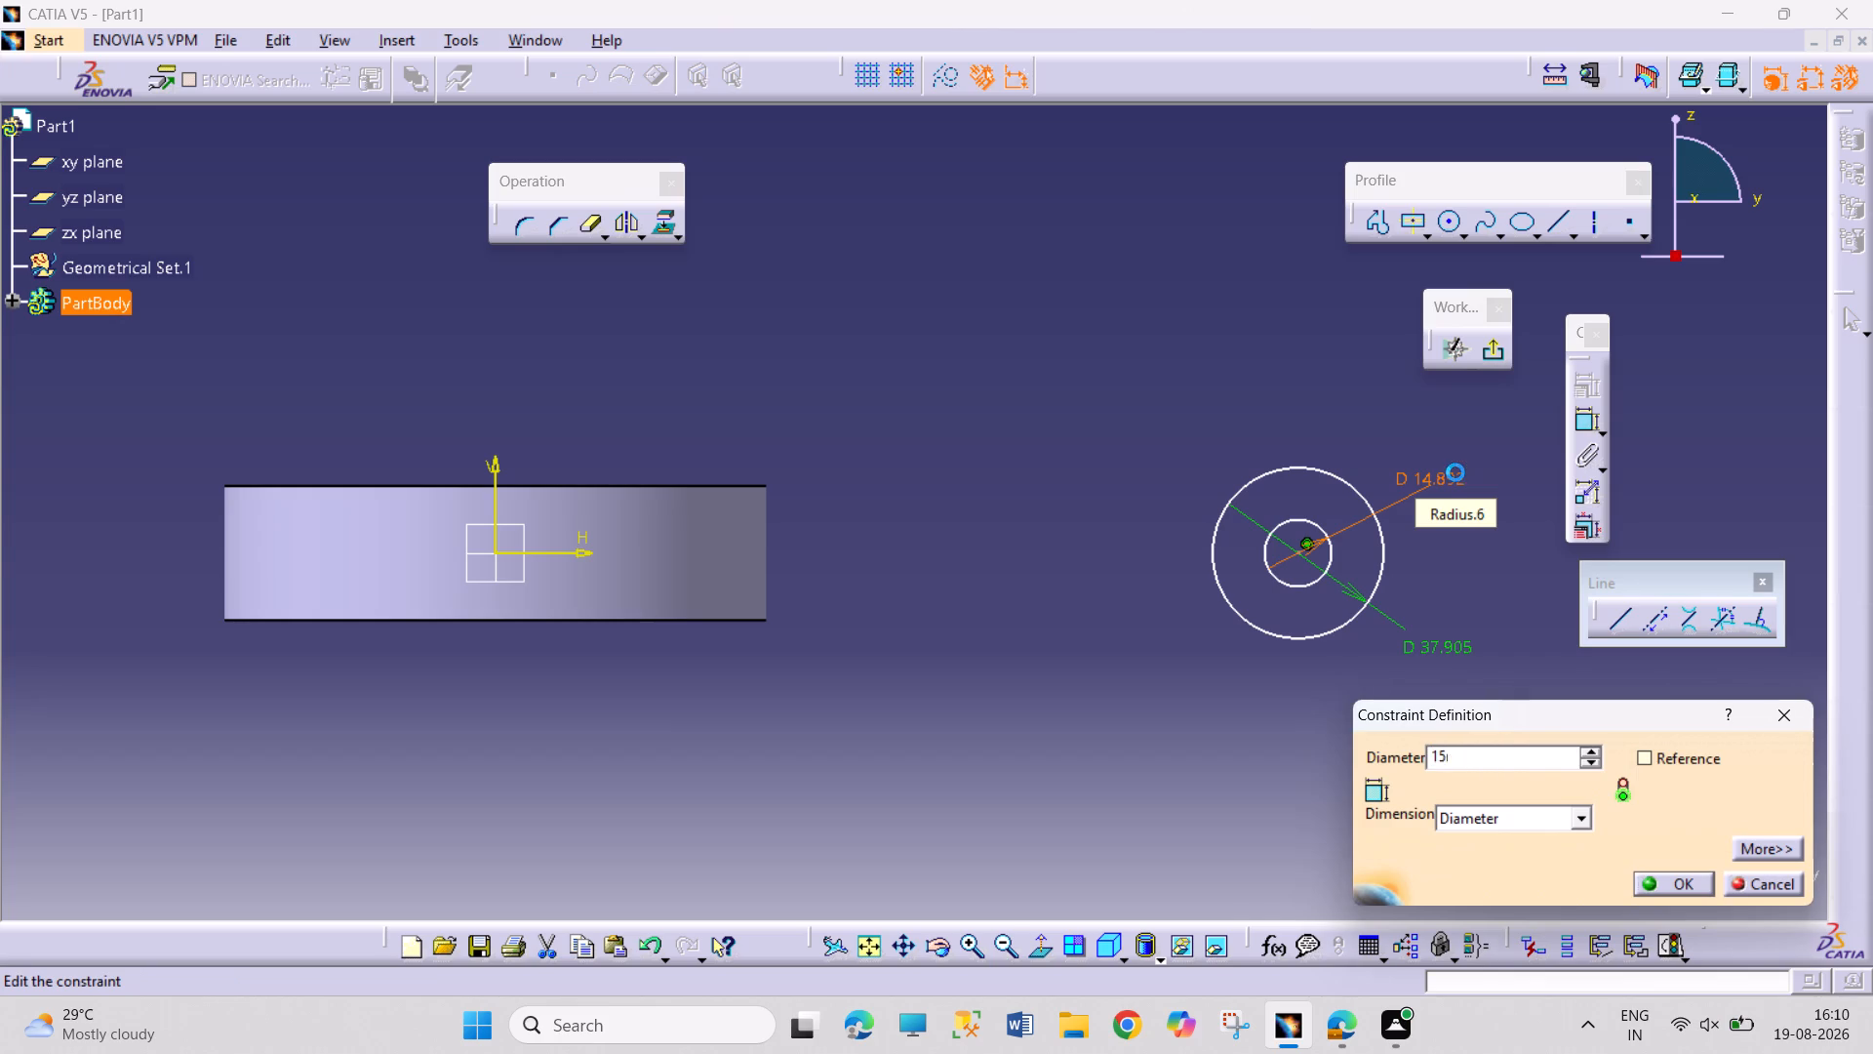
{"action": "double_click", "coordinate": [1437, 645]}
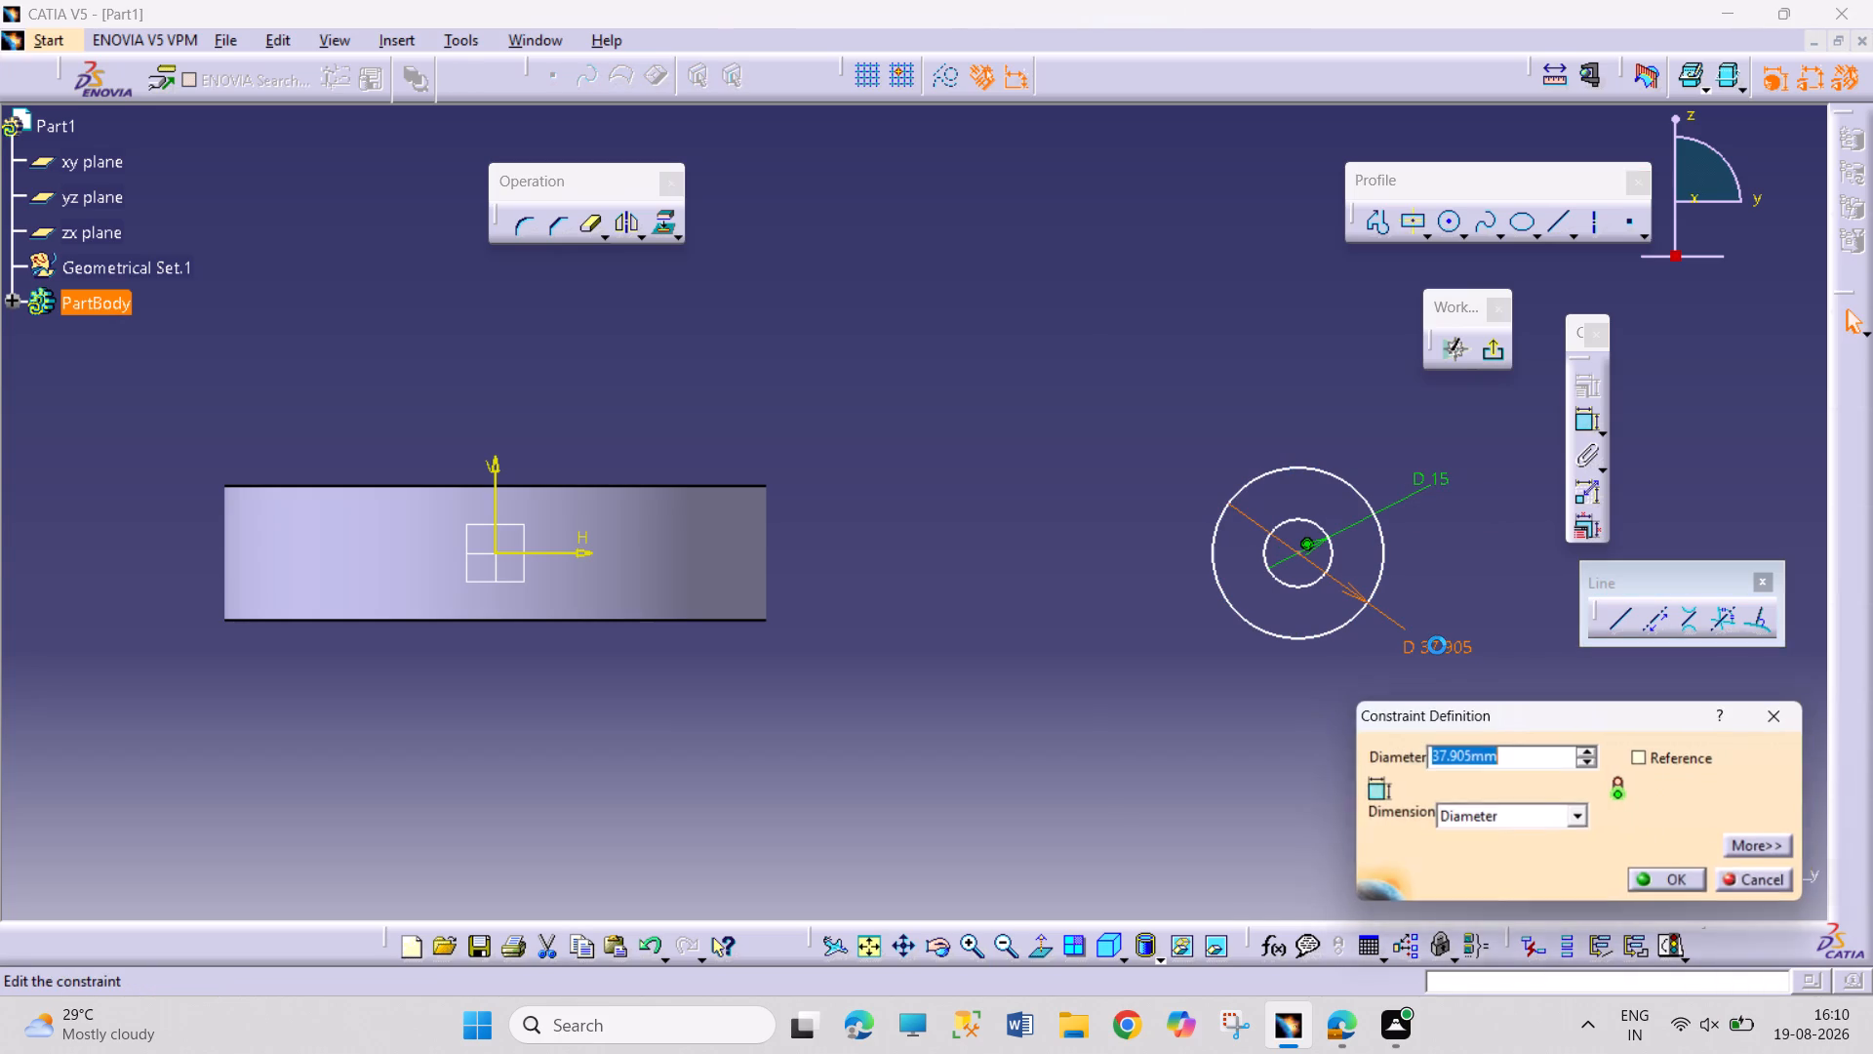
{"action": "type", "text": "30"}
{"action": "key", "text": "Return"}
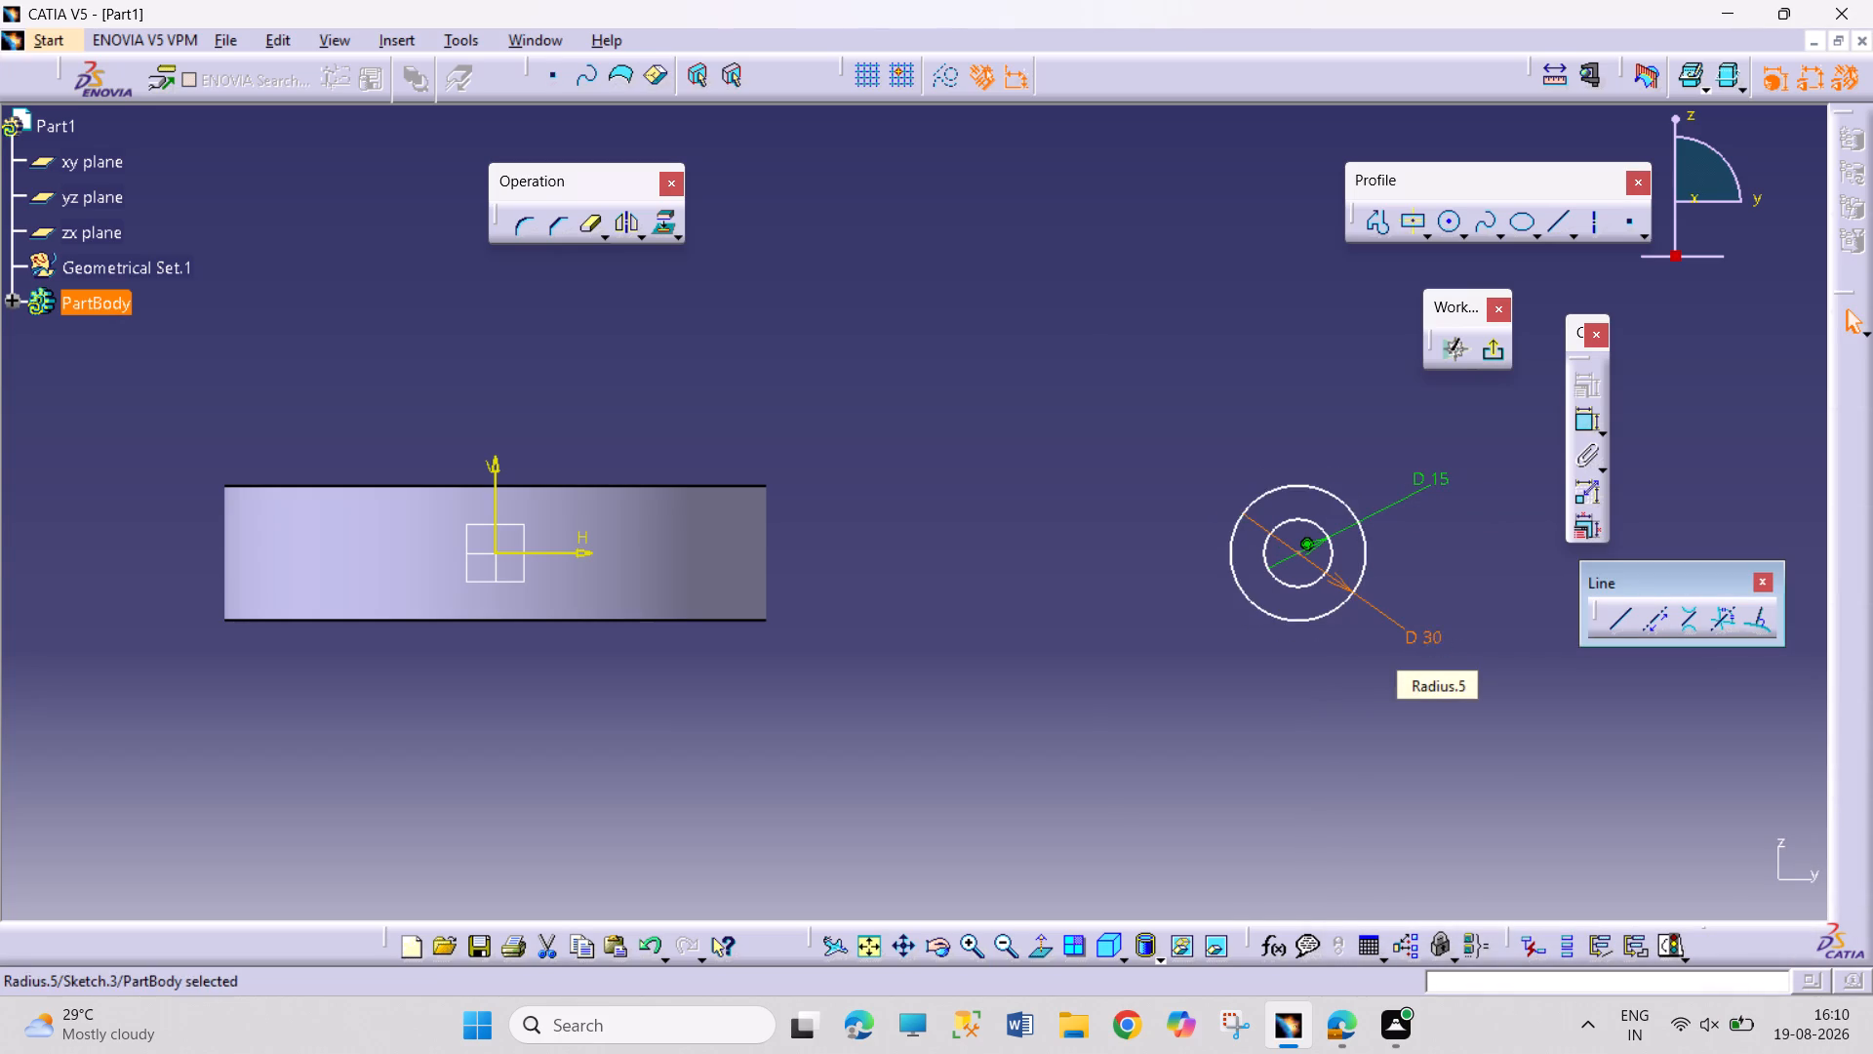
Dimension the circles' centre from the V axis, set the distance to 160 mm, and leave the sketch.
{"action": "left_click", "coordinate": [1587, 425]}
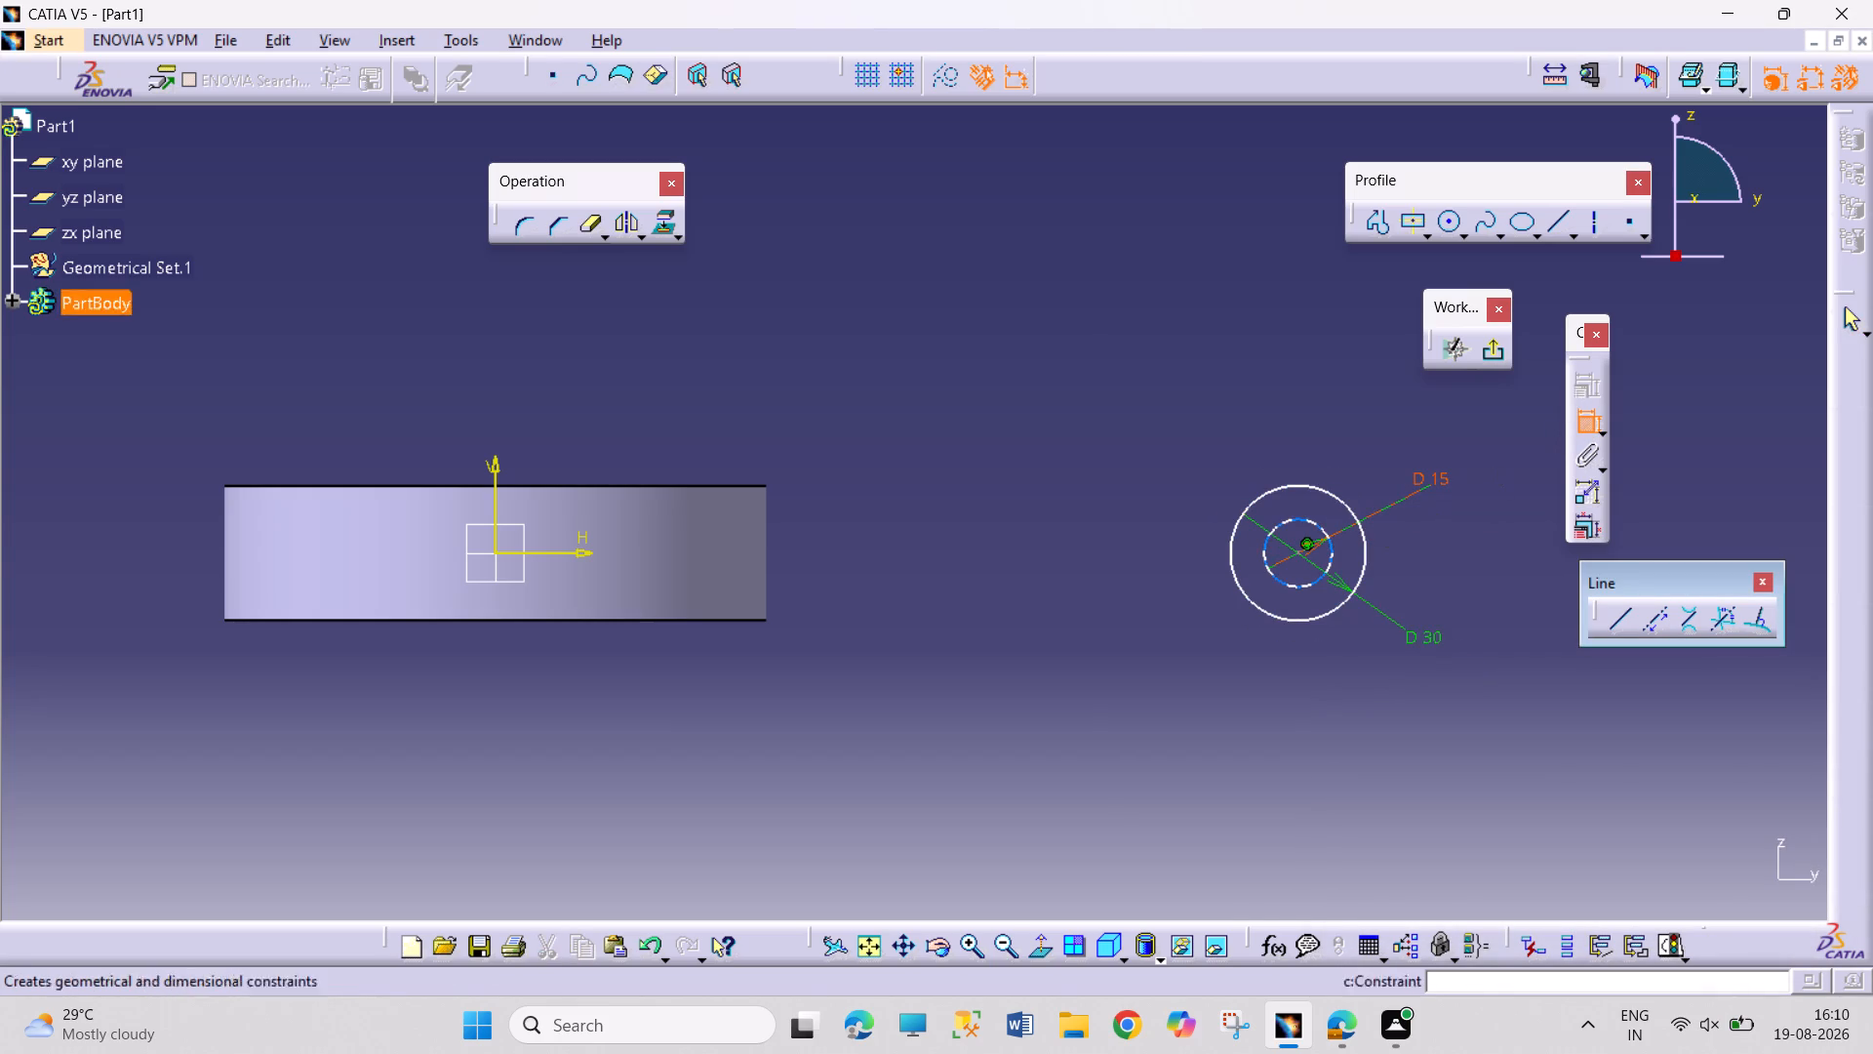
{"action": "left_click", "coordinate": [1296, 556]}
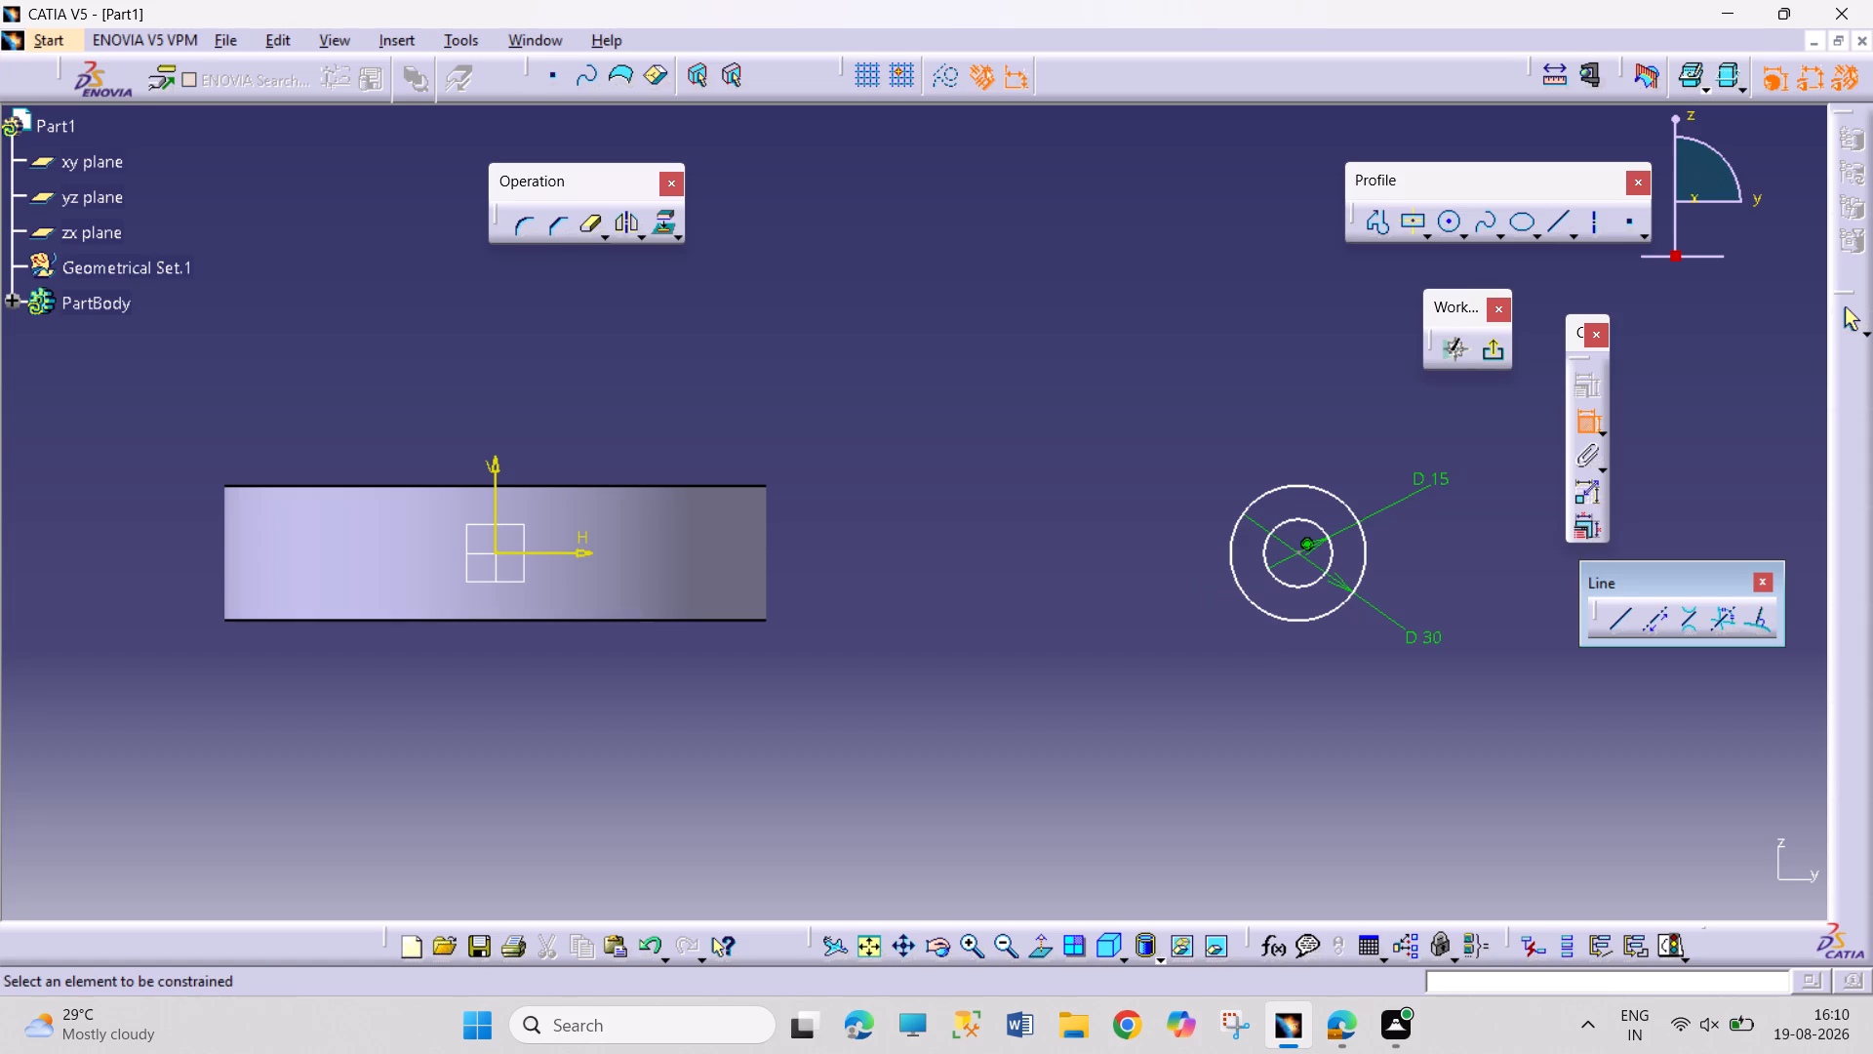
{"action": "left_click", "coordinate": [500, 456]}
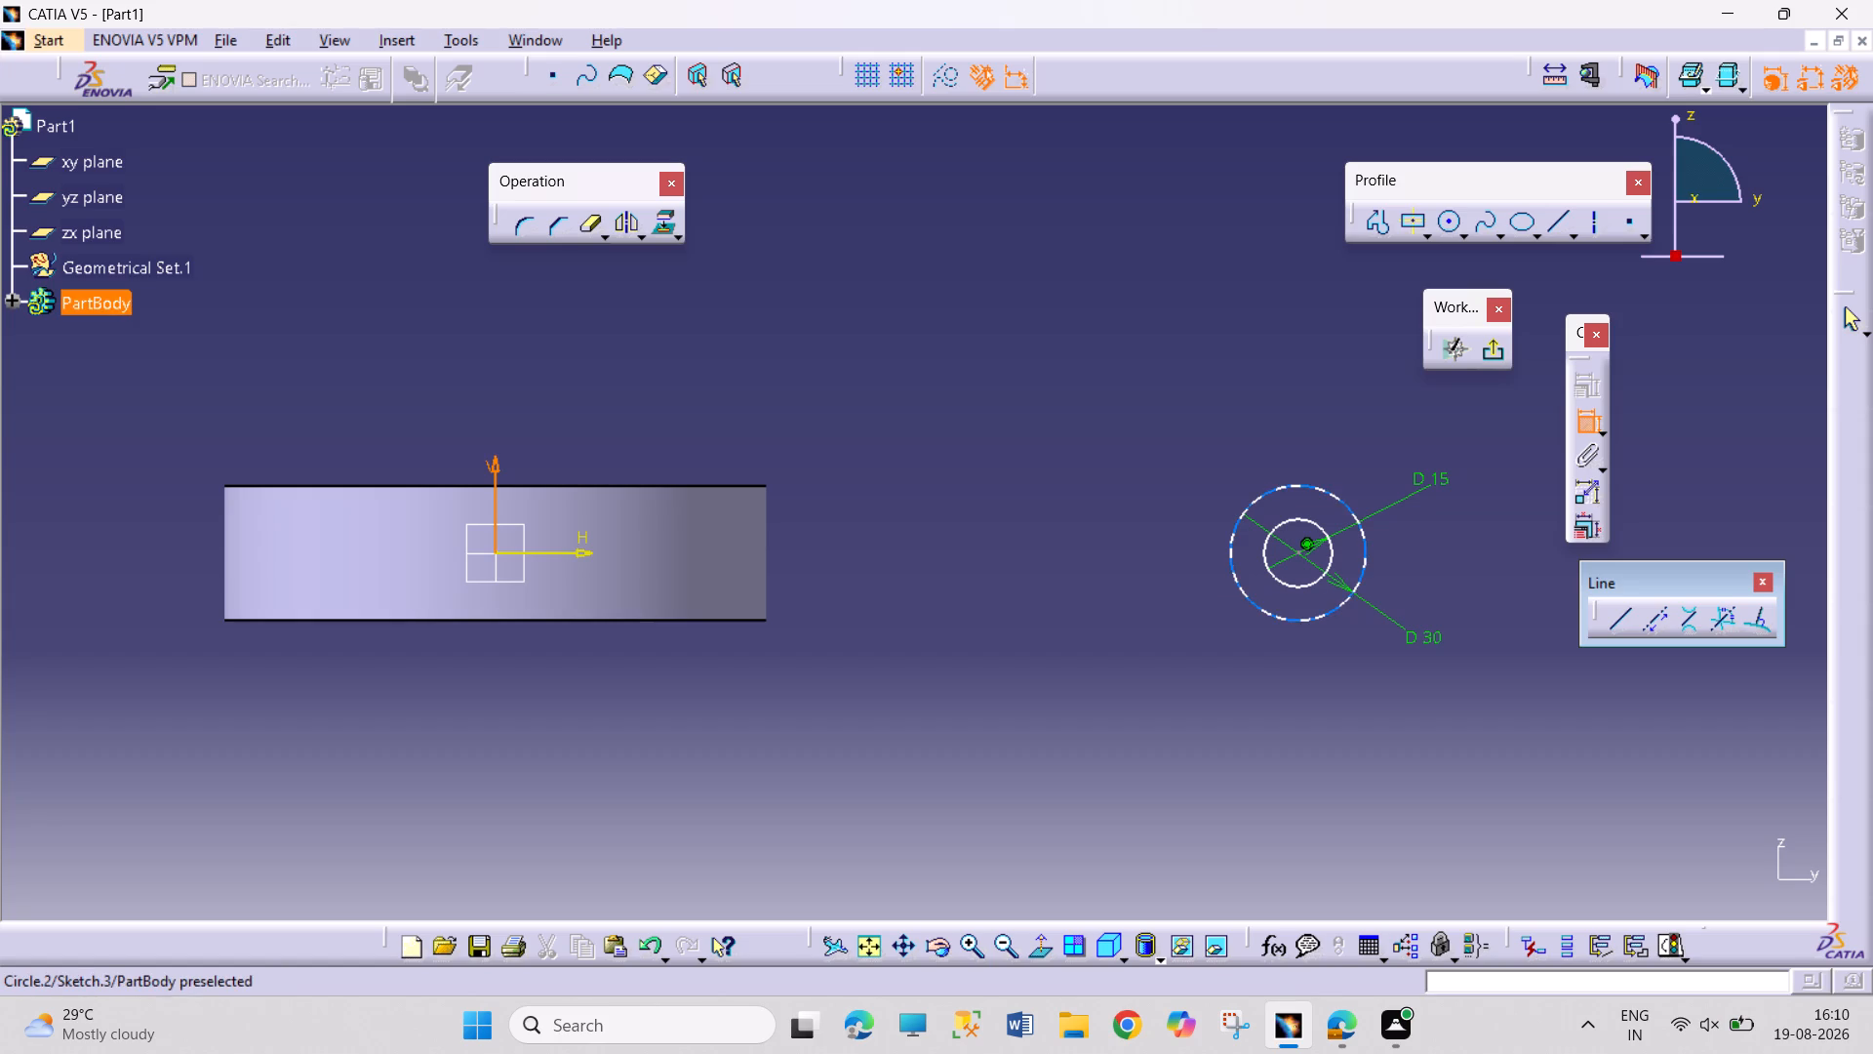
{"action": "left_click", "coordinate": [1299, 554]}
{"action": "left_click", "coordinate": [988, 352]}
{"action": "double_click", "coordinate": [999, 348]}
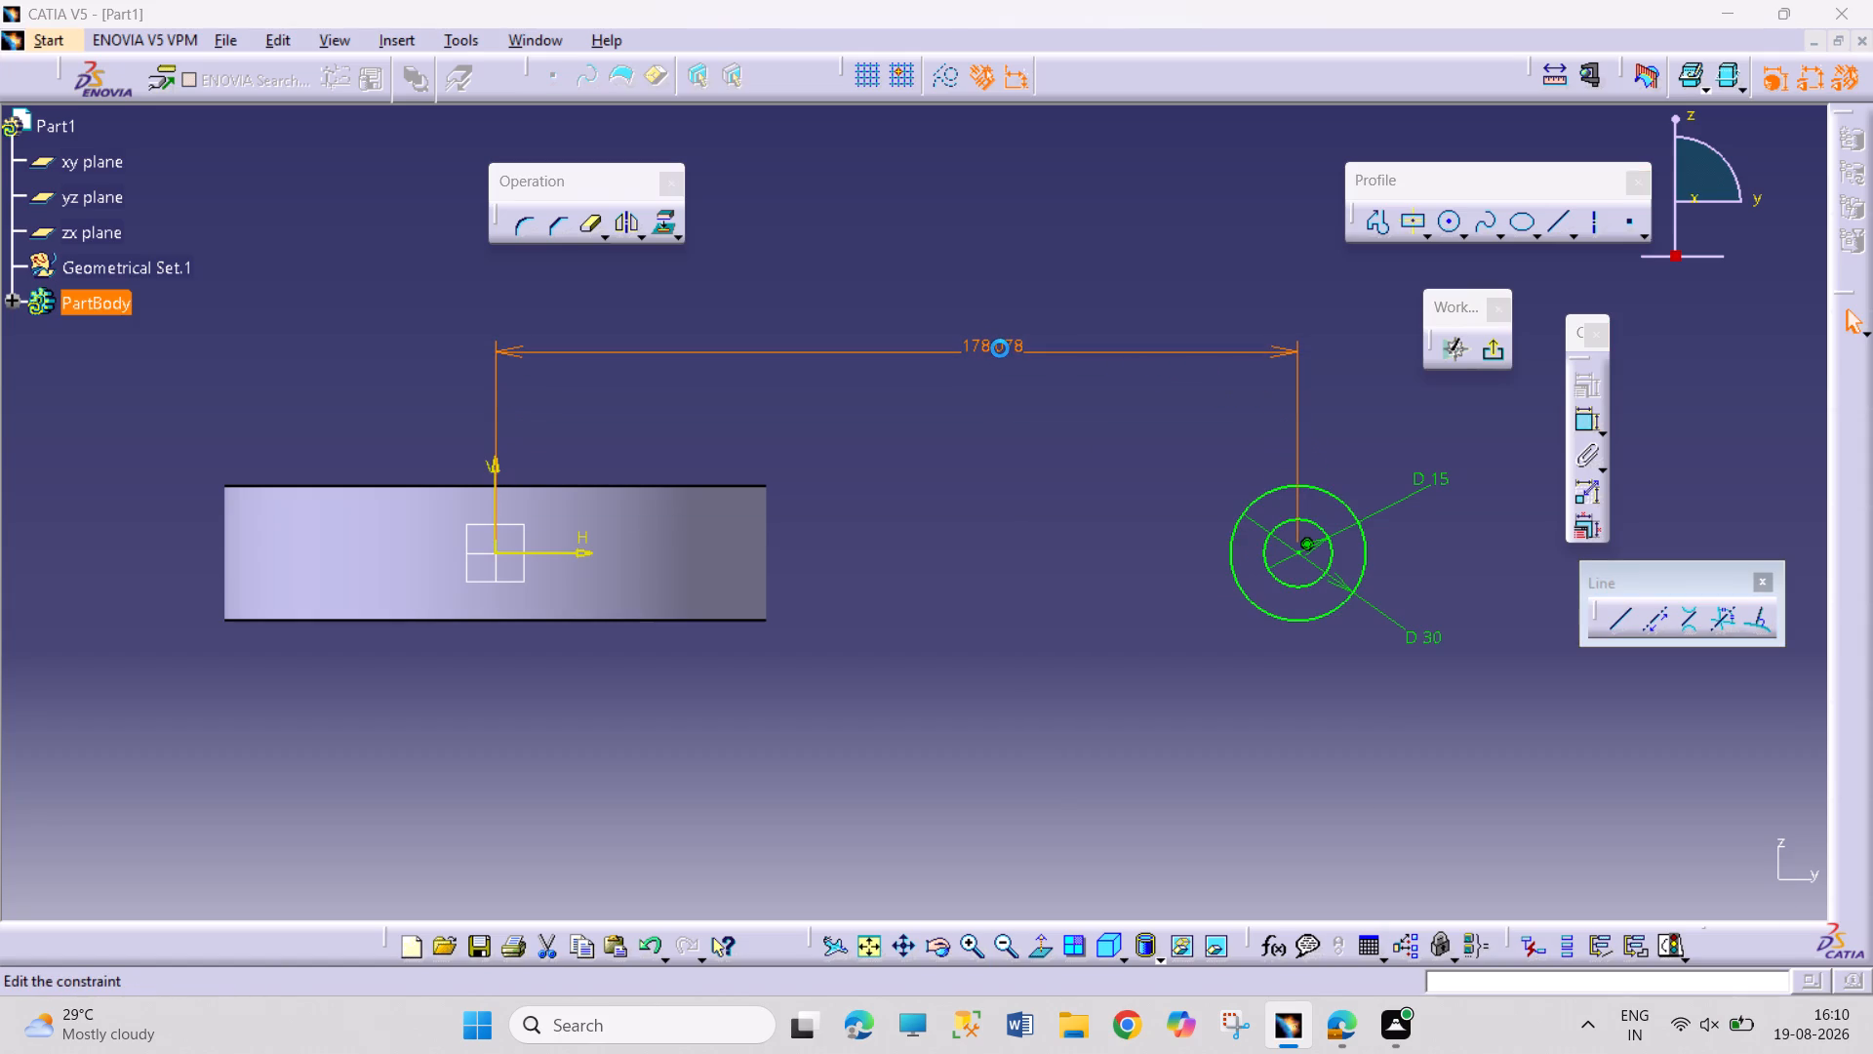
{"action": "type", "text": "160"}
{"action": "key", "text": "Return"}
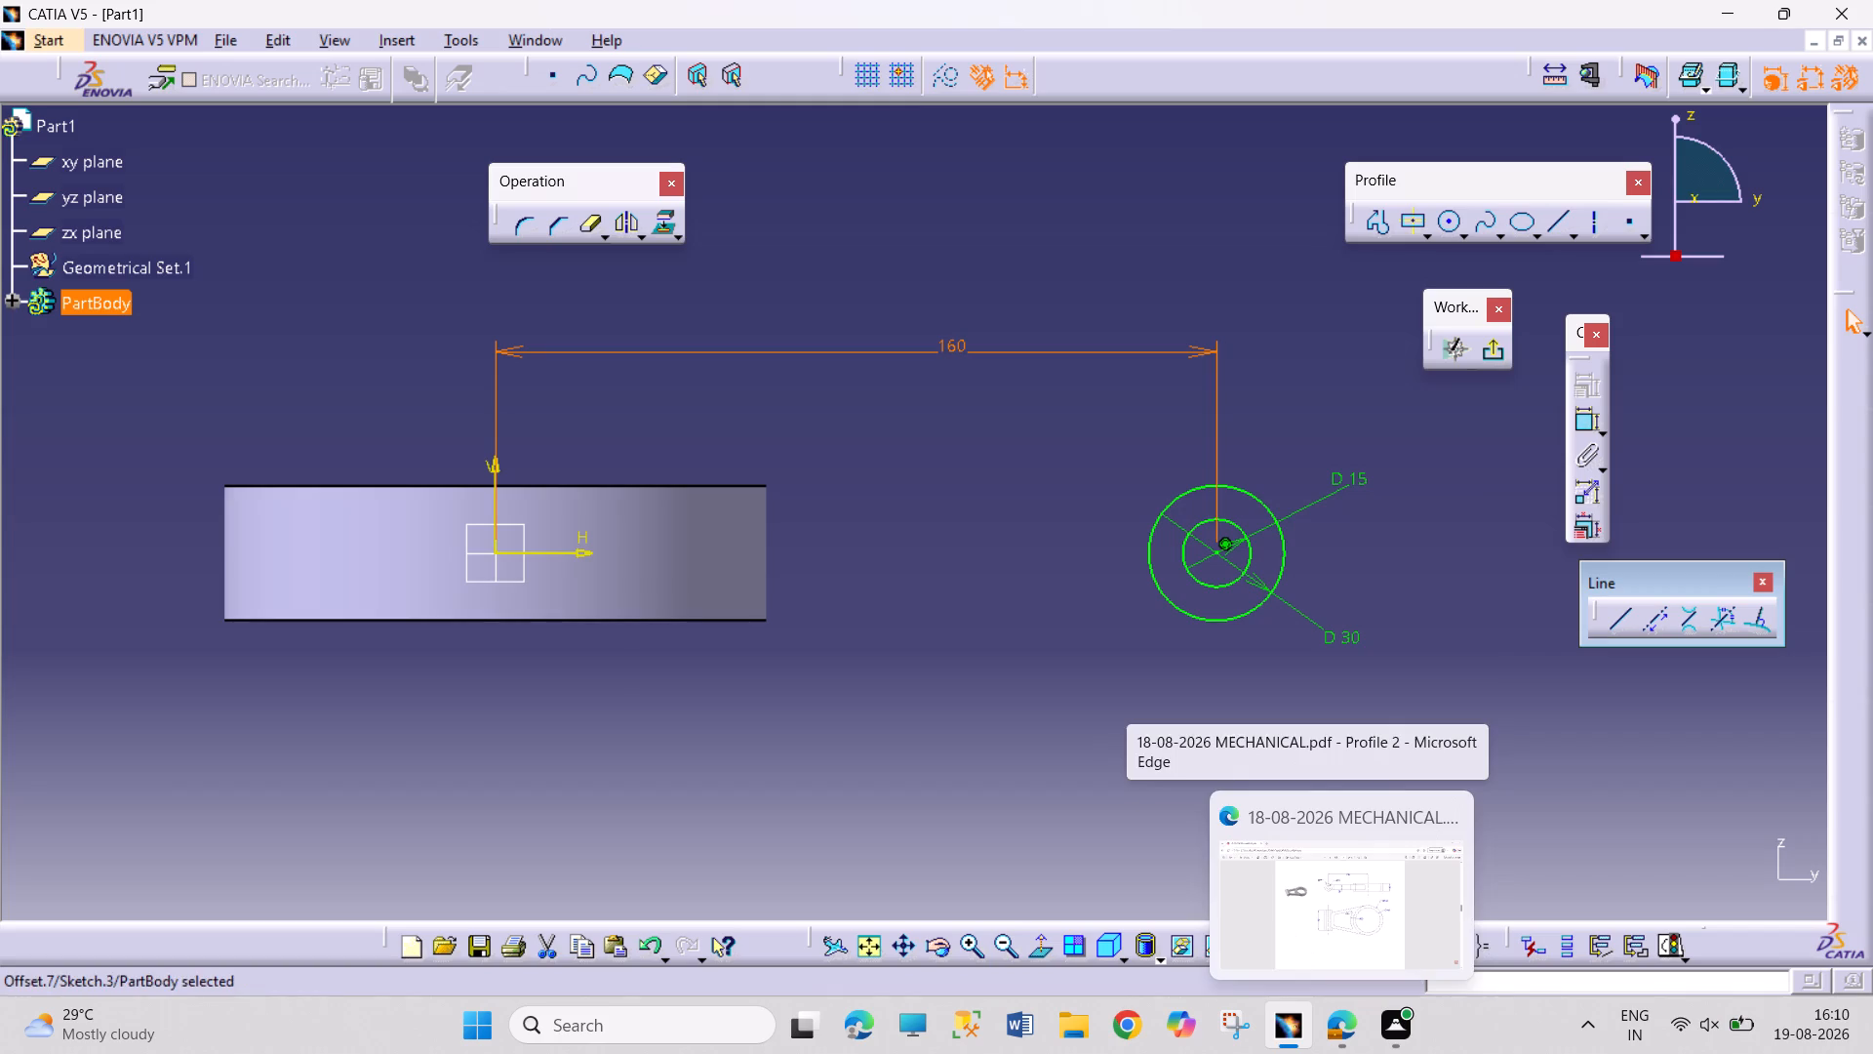
{"action": "left_click", "coordinate": [1490, 354]}
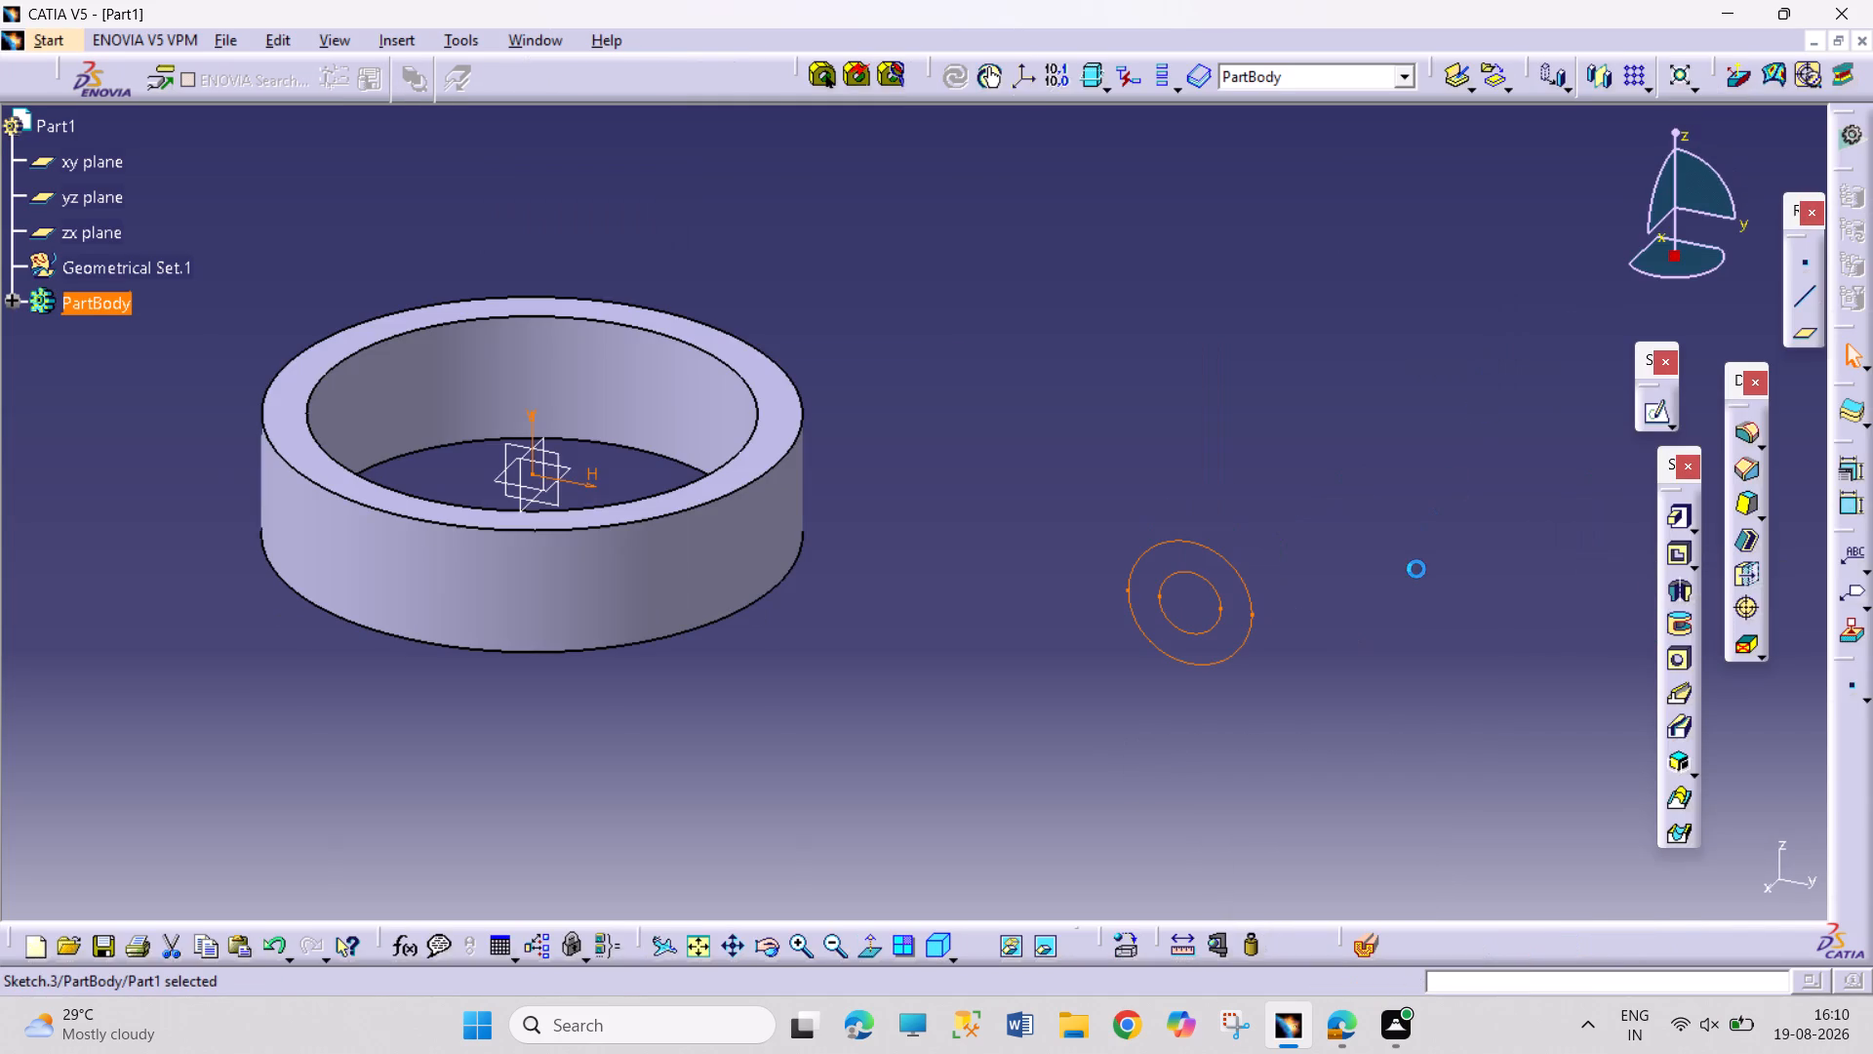
Pad the concentric circle sketch with a length of 40 mm and mirrored extent to form the hollow boss.
{"action": "left_click", "coordinate": [1677, 501]}
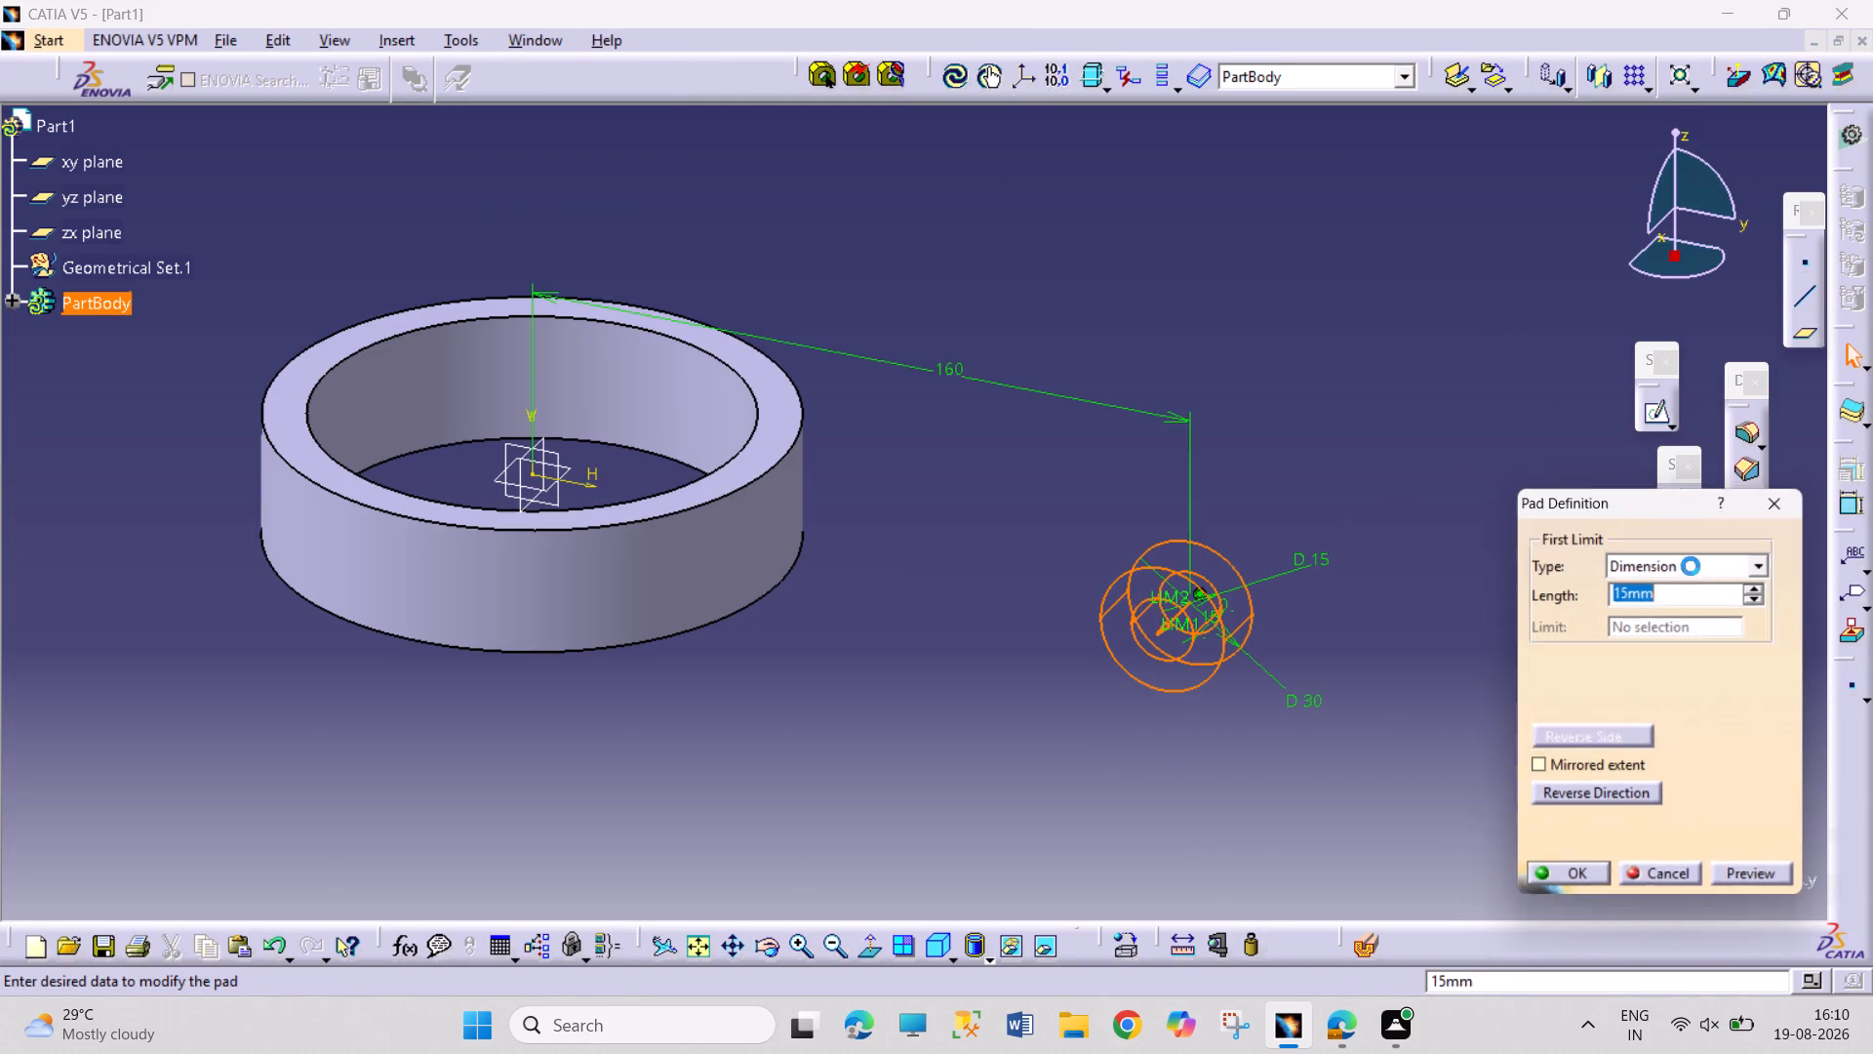
{"action": "left_click", "coordinate": [1557, 774]}
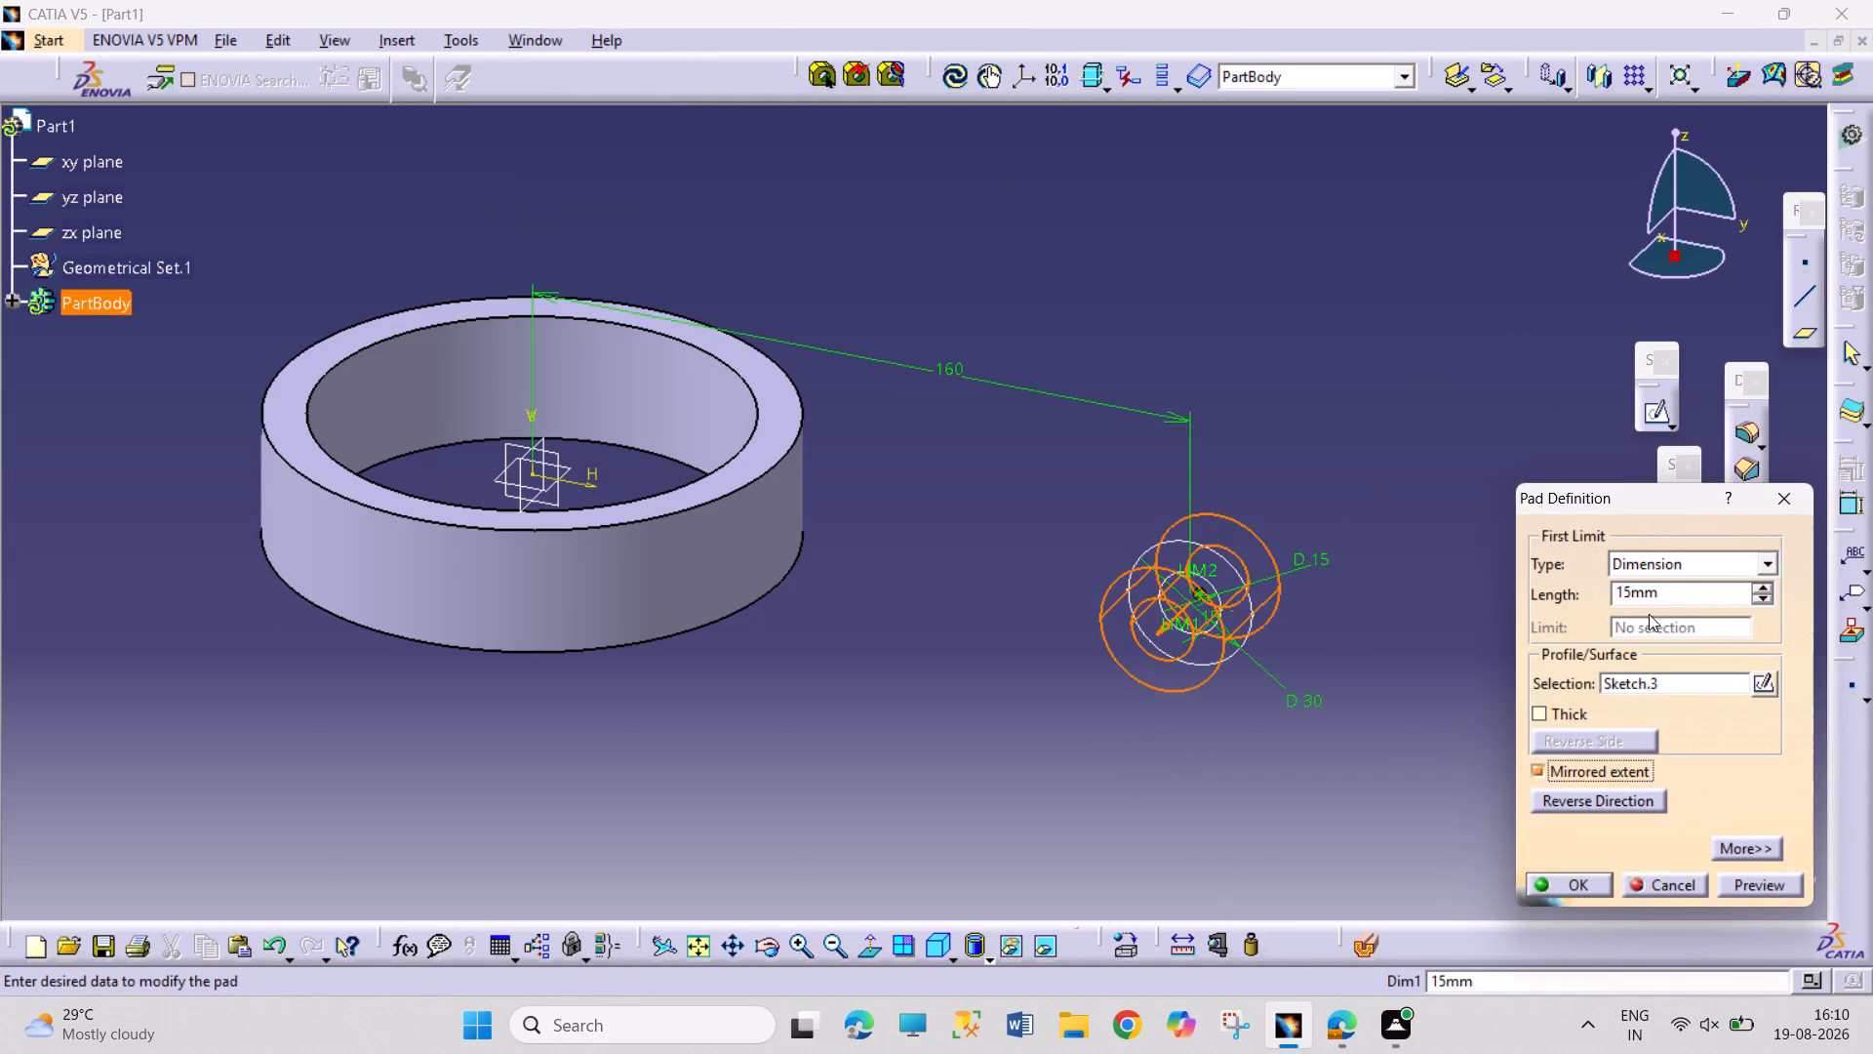
{"action": "left_click_drag", "start_coordinate": [1630, 589], "coordinate": [1604, 580]}
{"action": "type", "text": "40"}
{"action": "key", "text": "Return"}
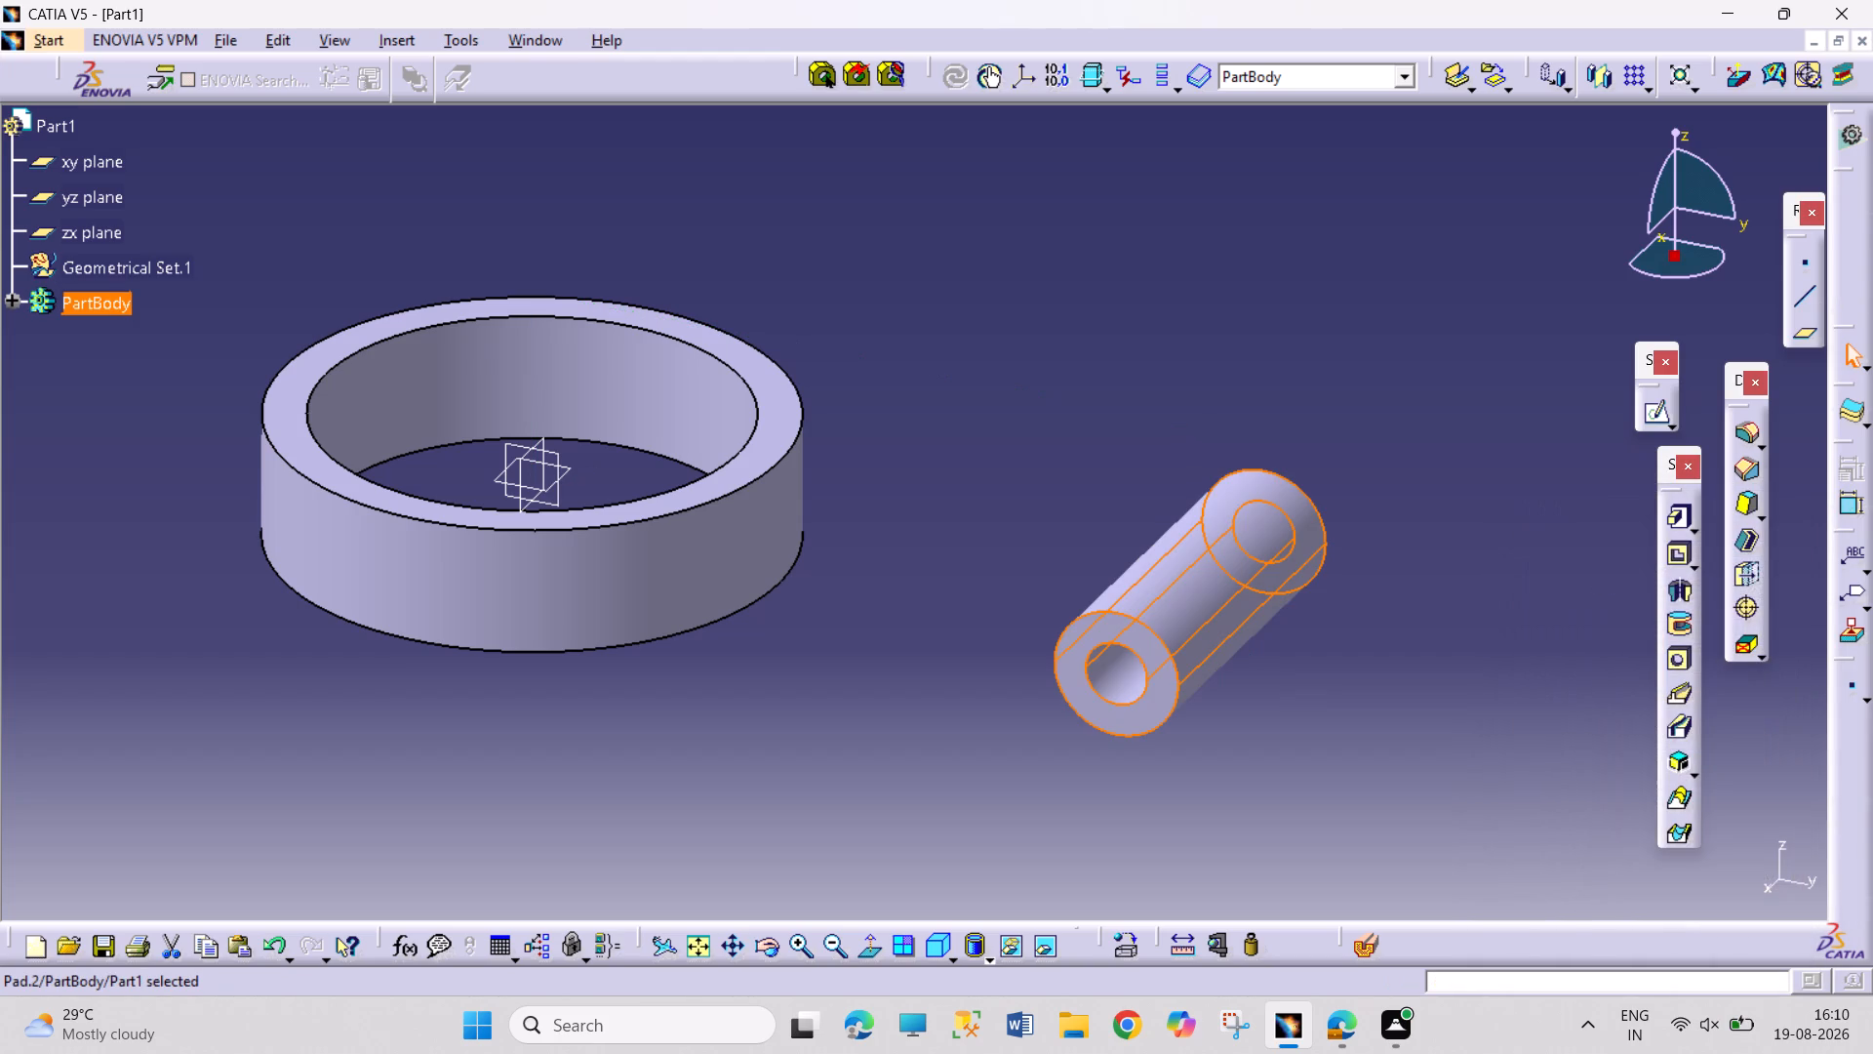
{"action": "left_click", "coordinate": [1448, 716]}
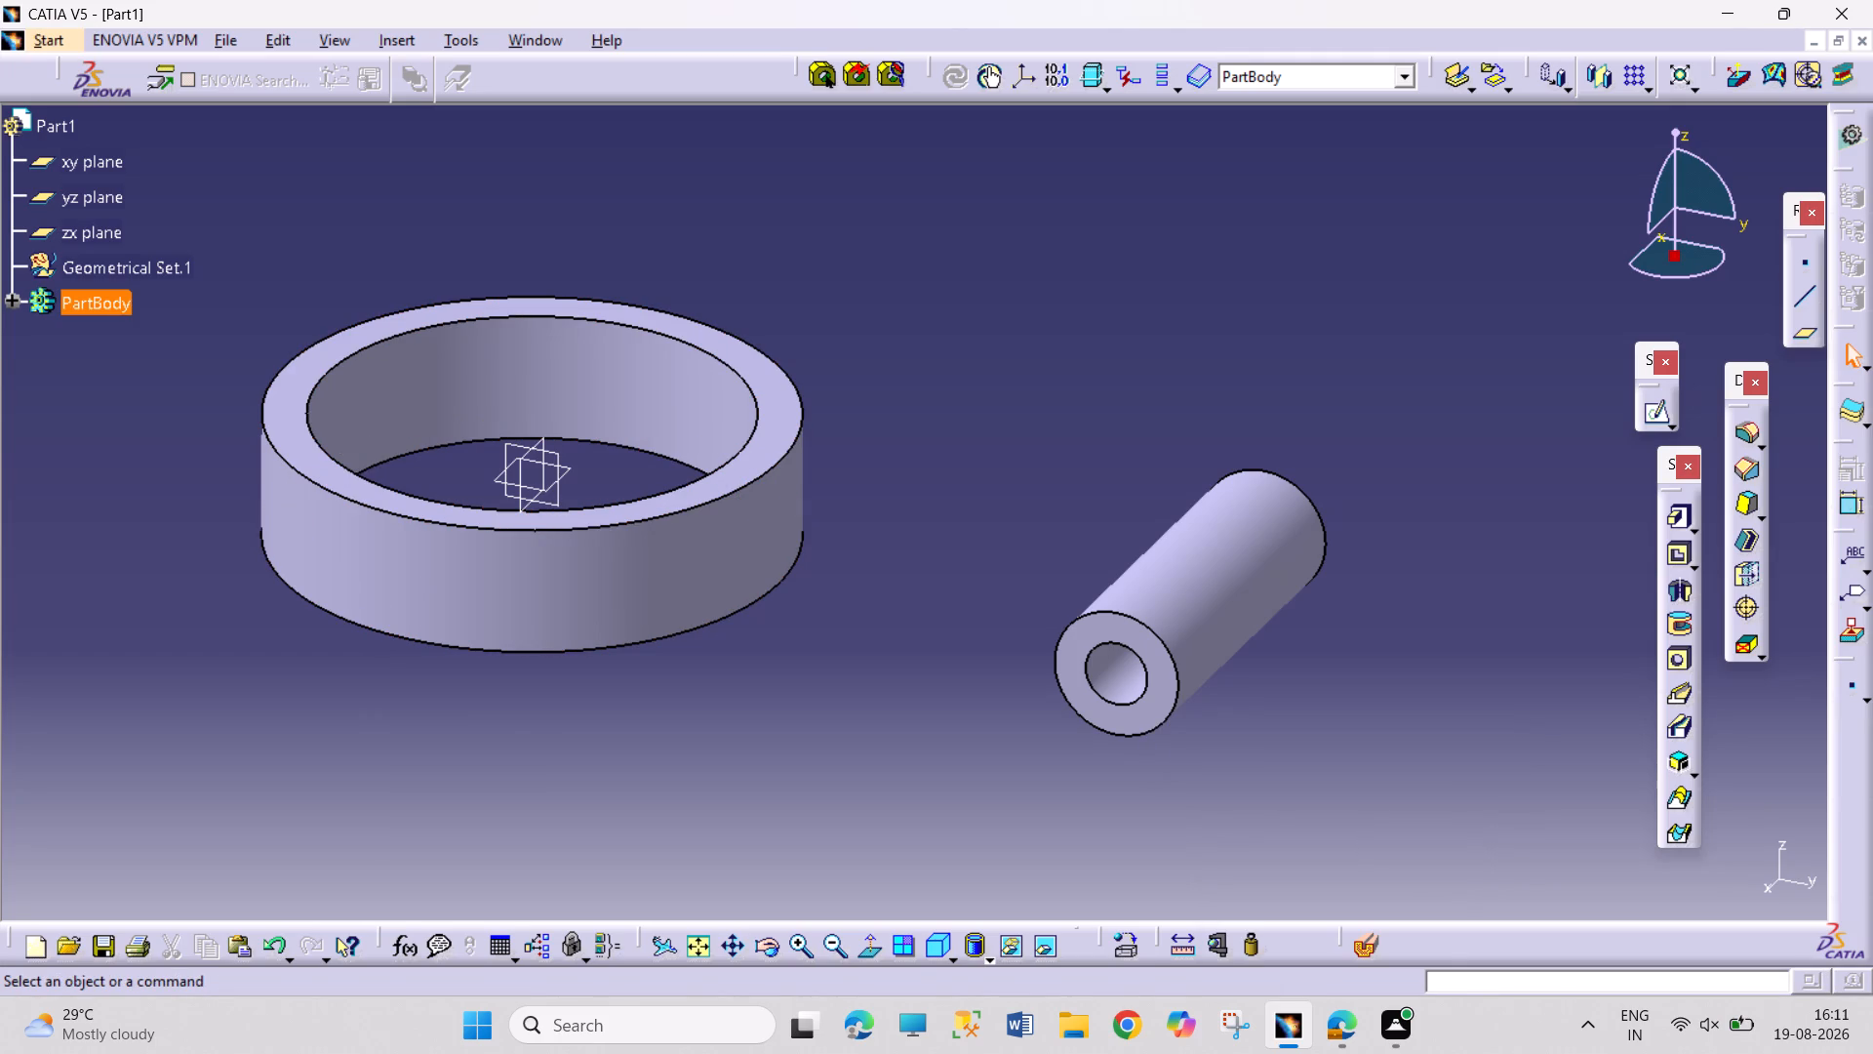
Start a sketch on the xy plane, viewed normal to it, and project the ring's outer circular edge into it.
{"action": "left_click", "coordinate": [571, 472]}
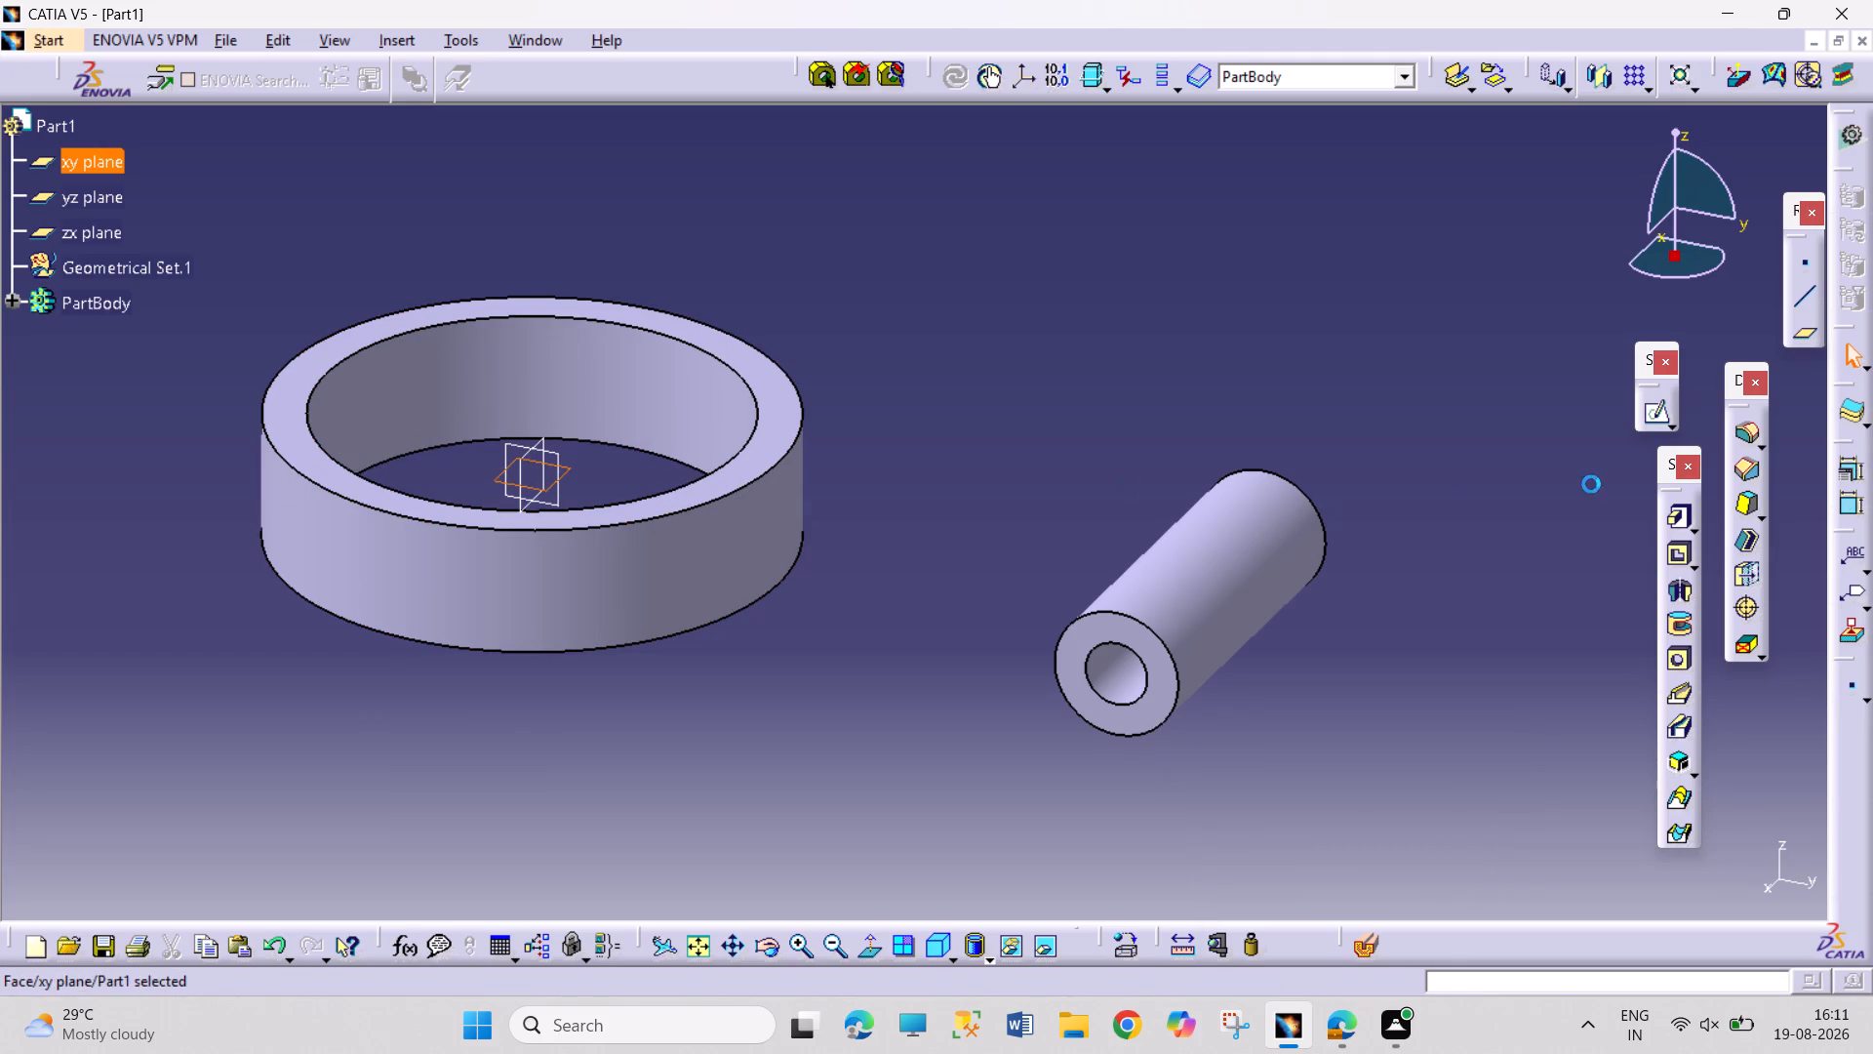
{"action": "left_click", "coordinate": [1649, 407]}
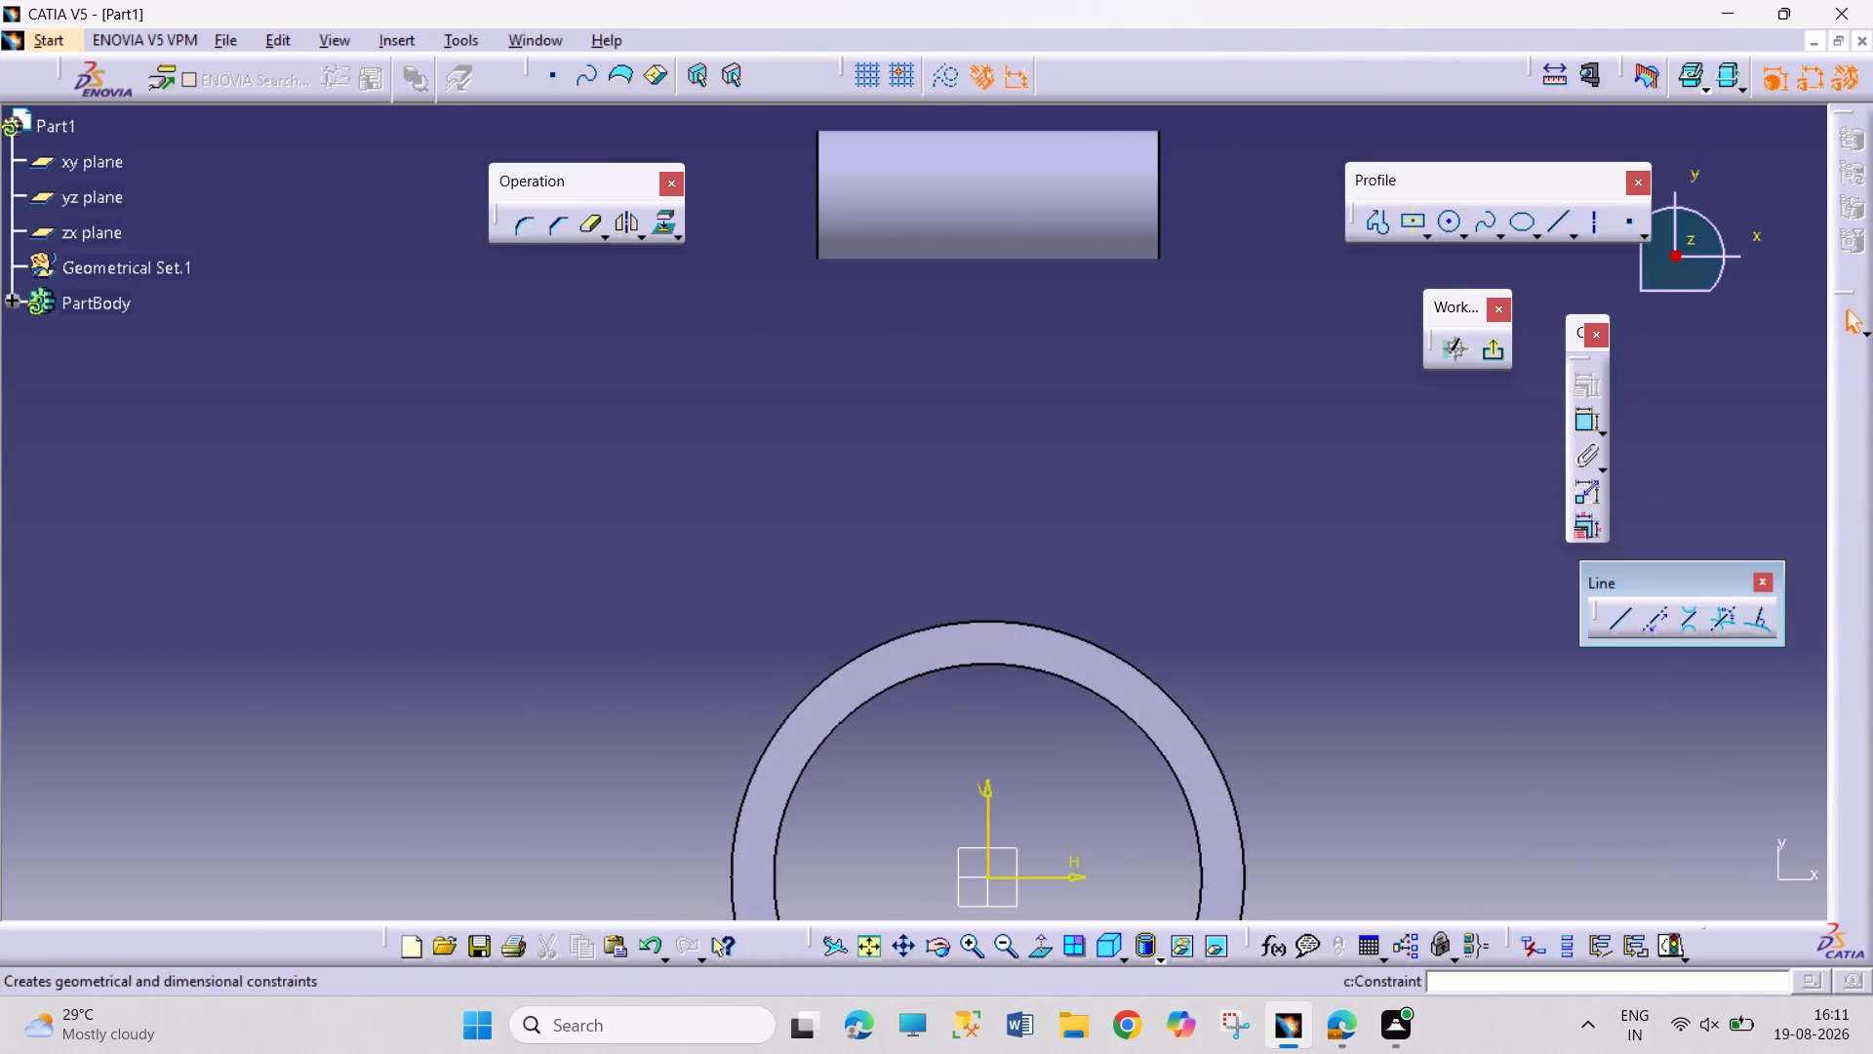
{"action": "left_click", "coordinate": [877, 948]}
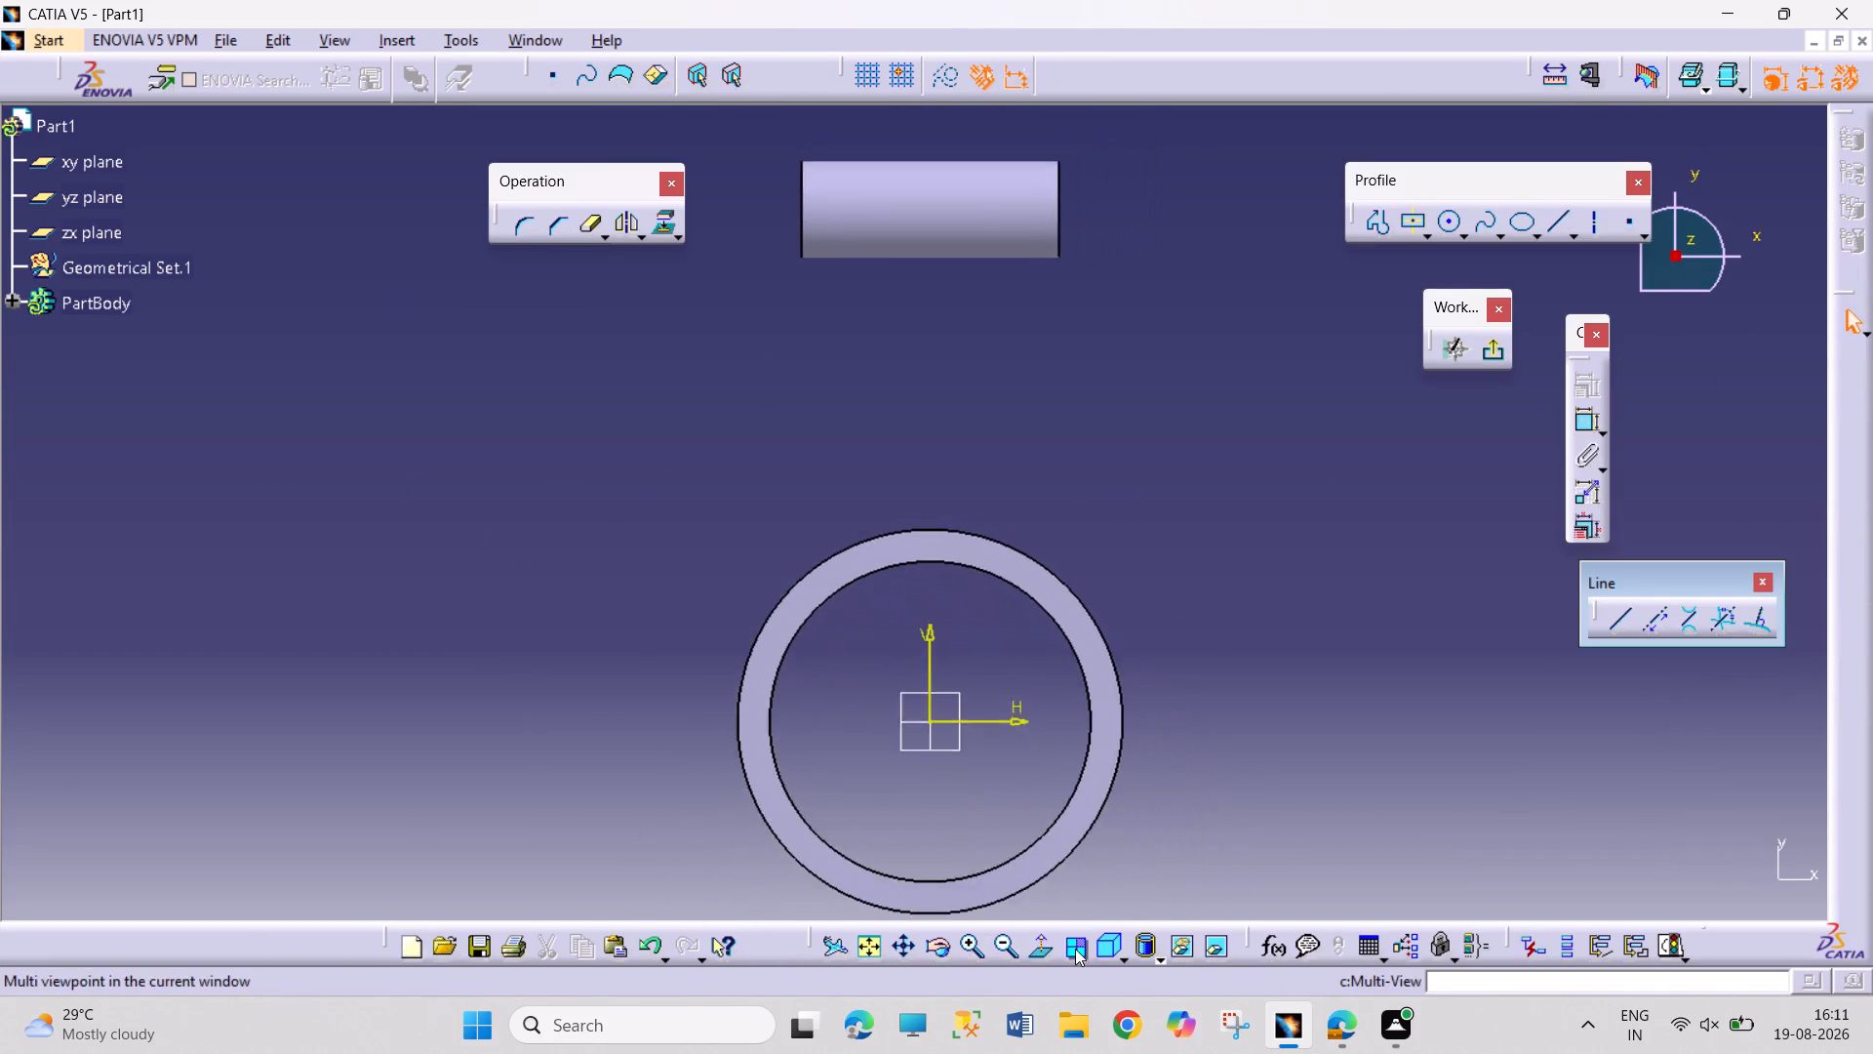
{"action": "left_click", "coordinate": [1045, 952]}
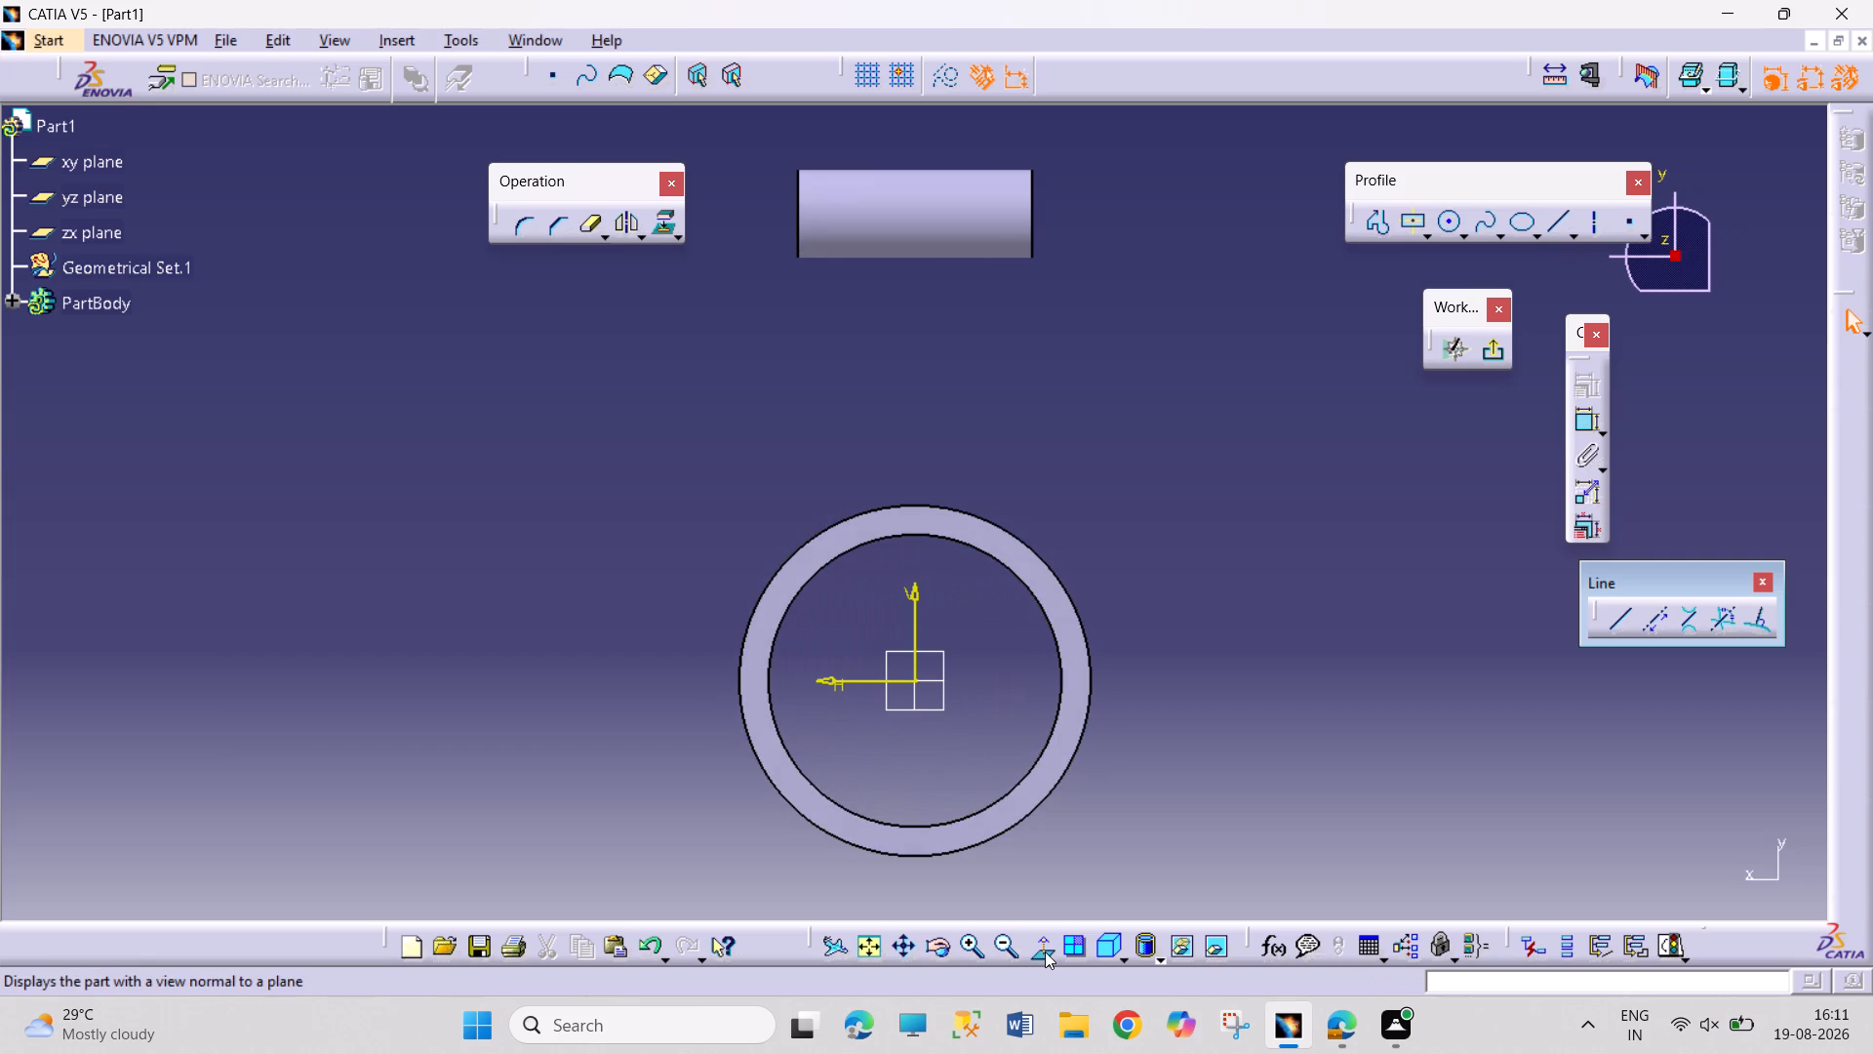
{"action": "left_click", "coordinate": [1045, 952]}
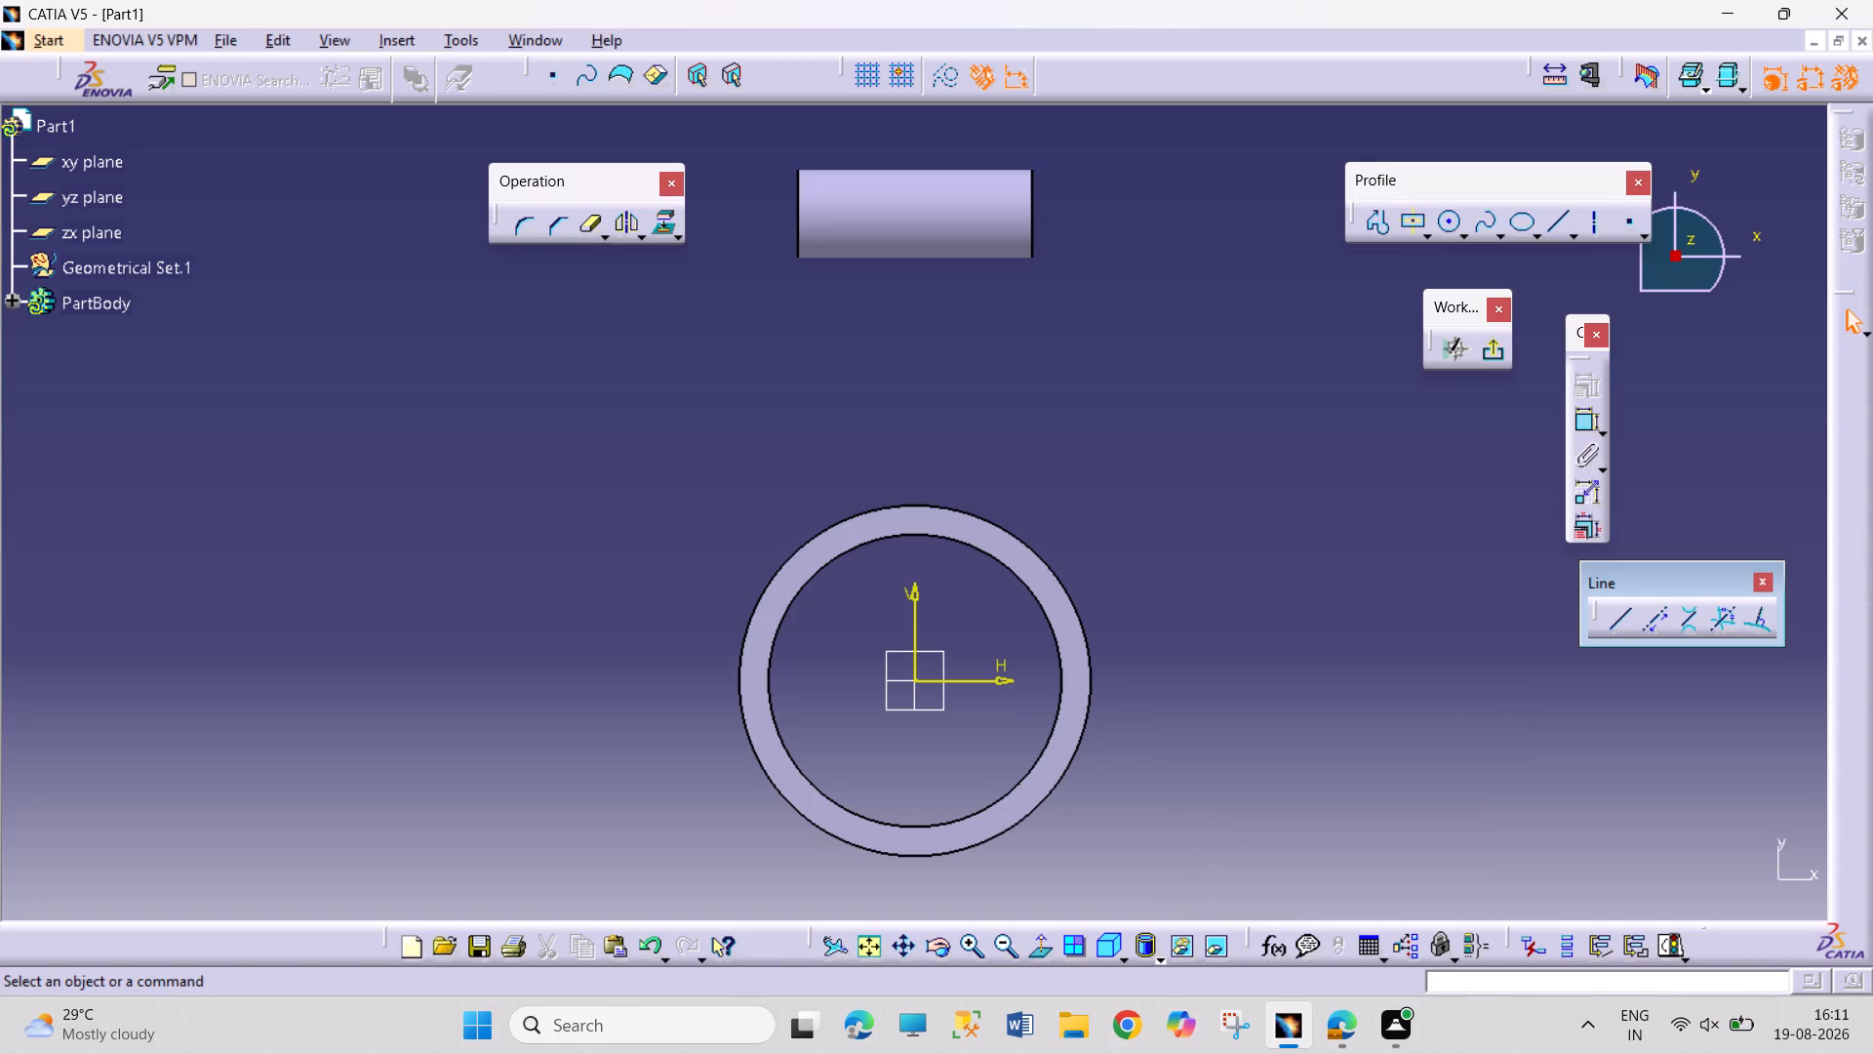
{"action": "left_click", "coordinate": [1086, 618]}
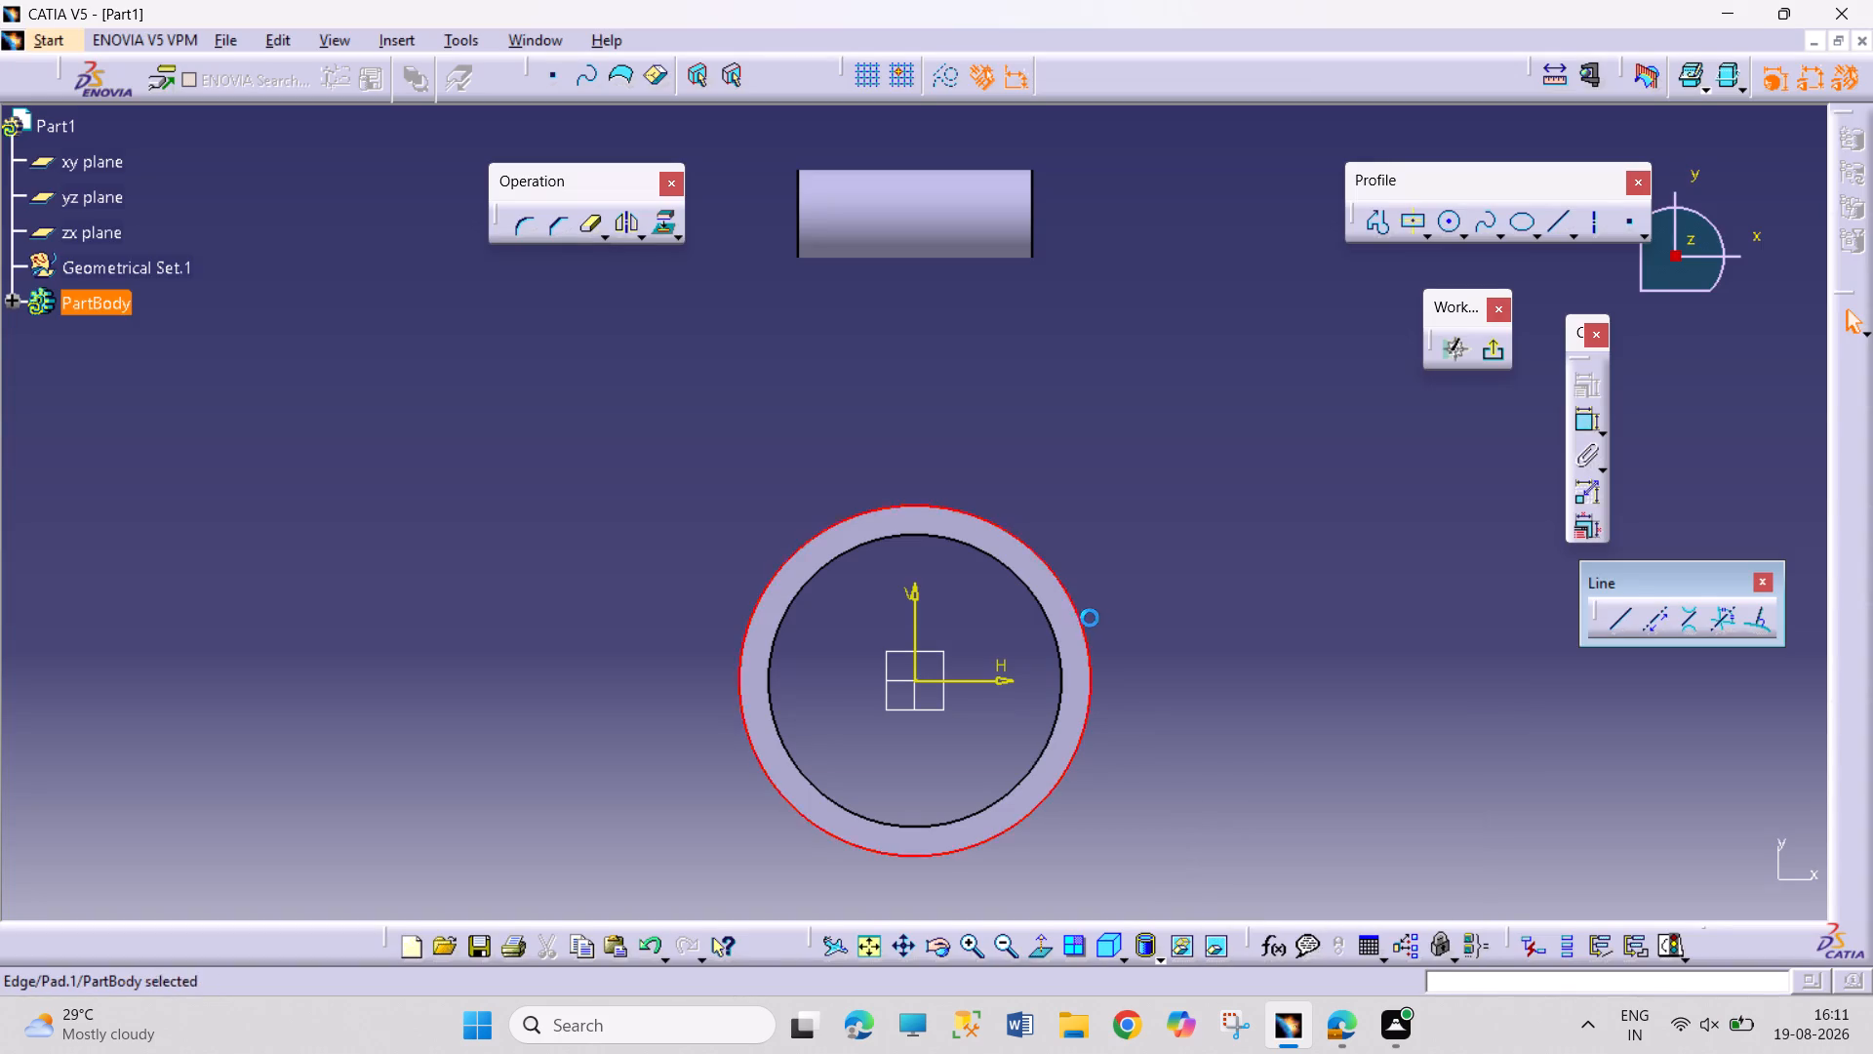
{"action": "left_click", "coordinate": [660, 224]}
{"action": "left_click", "coordinate": [1185, 517]}
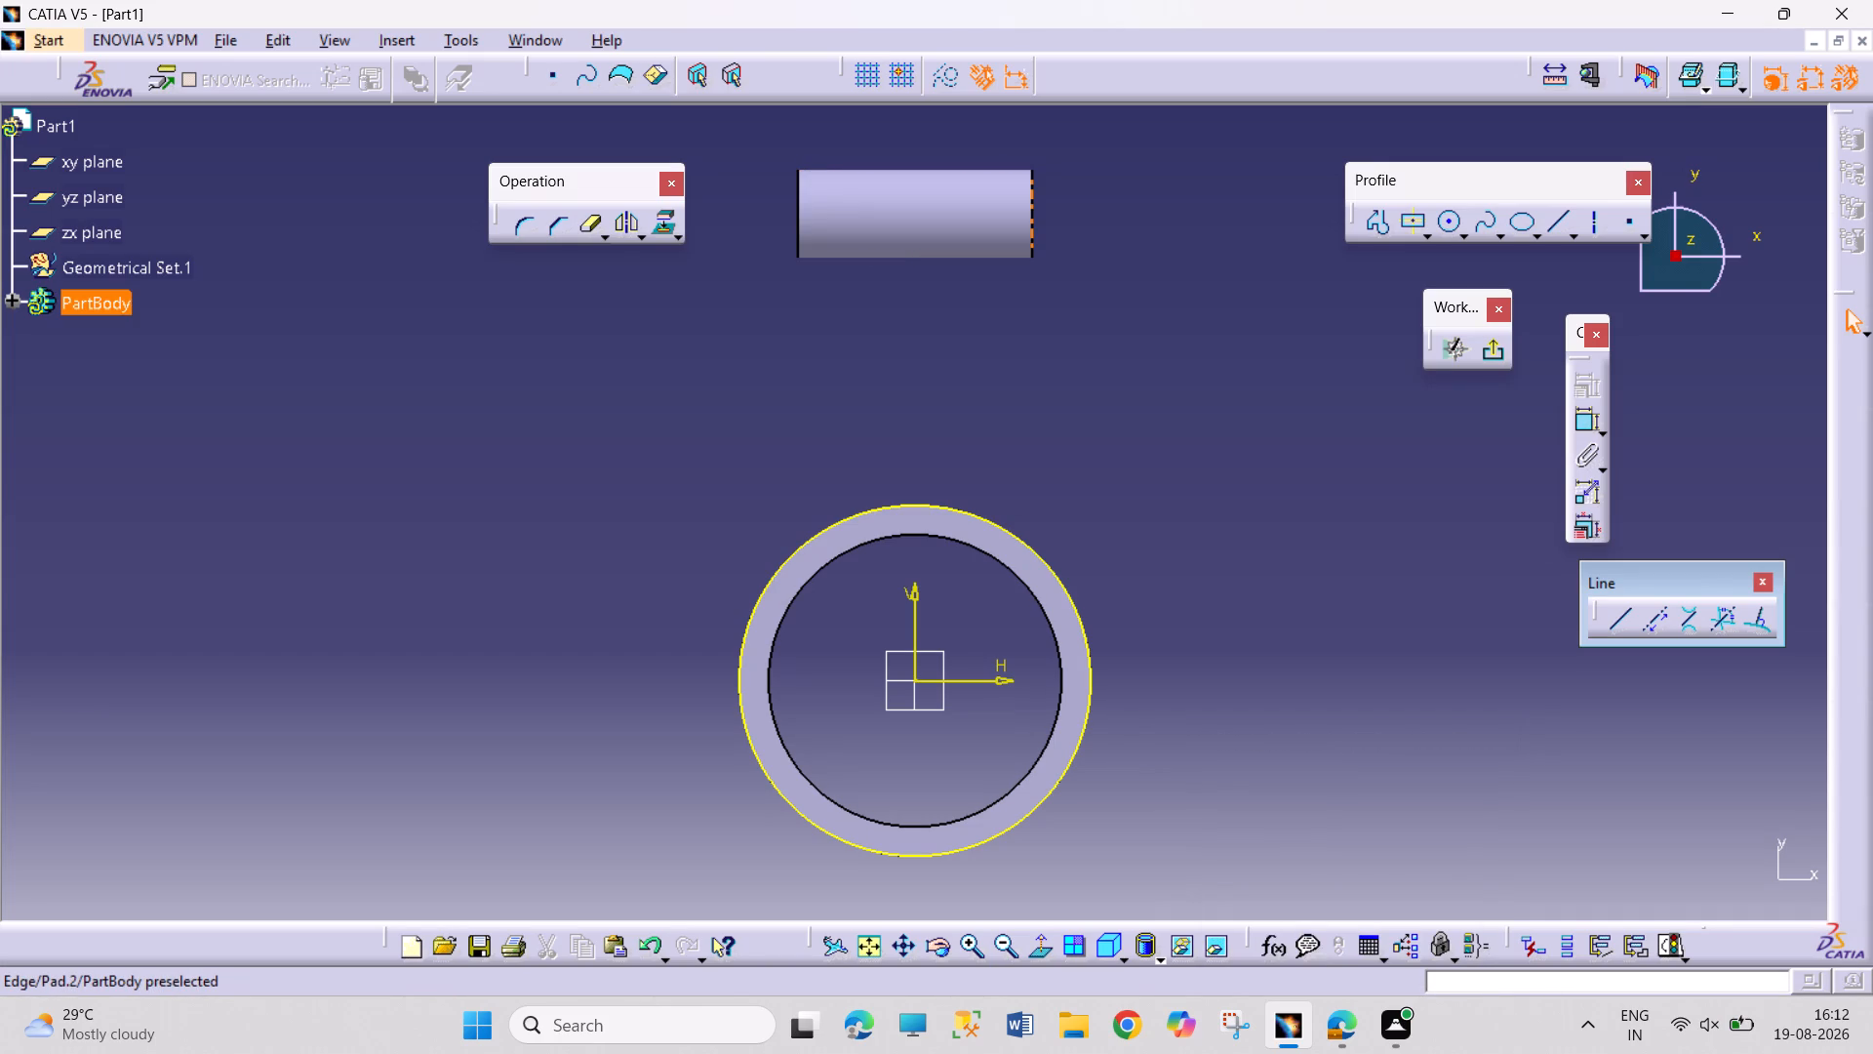
Project the outer edges of both end faces of the hollow boss into the sketch.
{"action": "left_click", "coordinate": [1034, 233]}
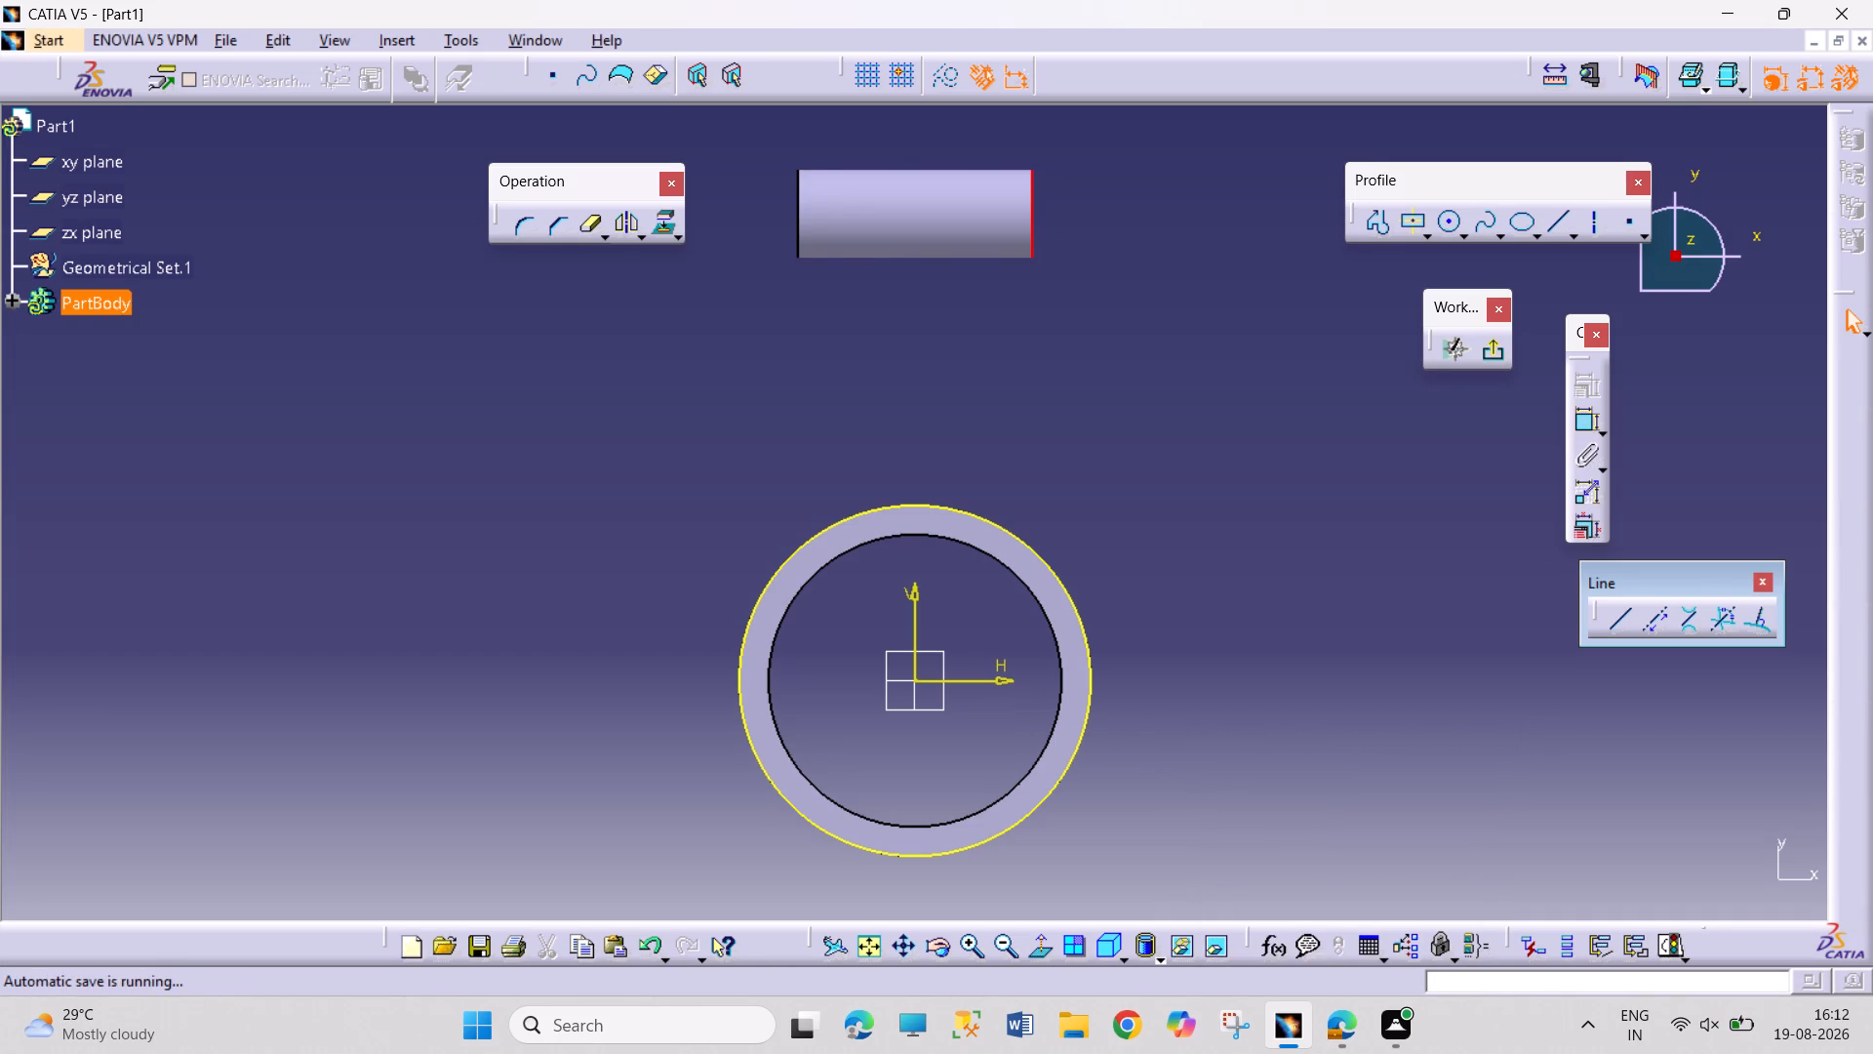
{"action": "left_click", "coordinate": [669, 223]}
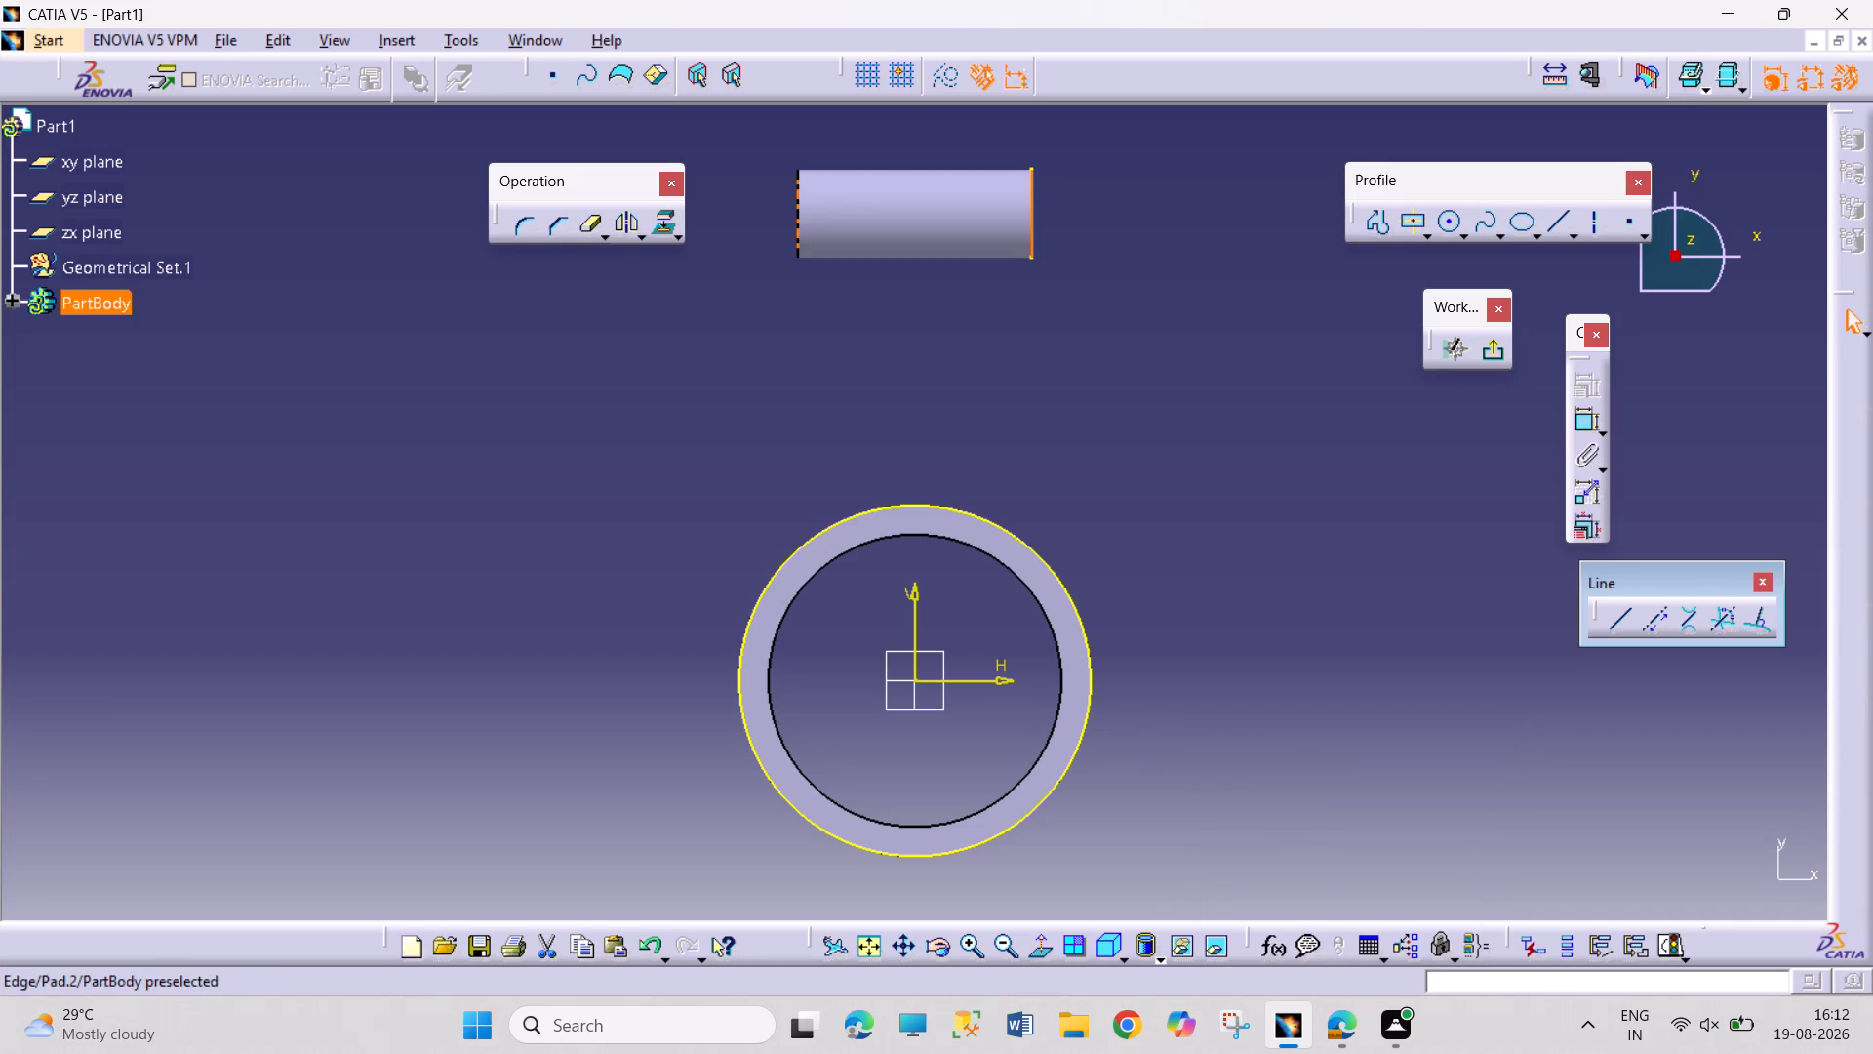
{"action": "left_click", "coordinate": [796, 230]}
{"action": "left_click", "coordinate": [657, 225]}
{"action": "left_click", "coordinate": [919, 354]}
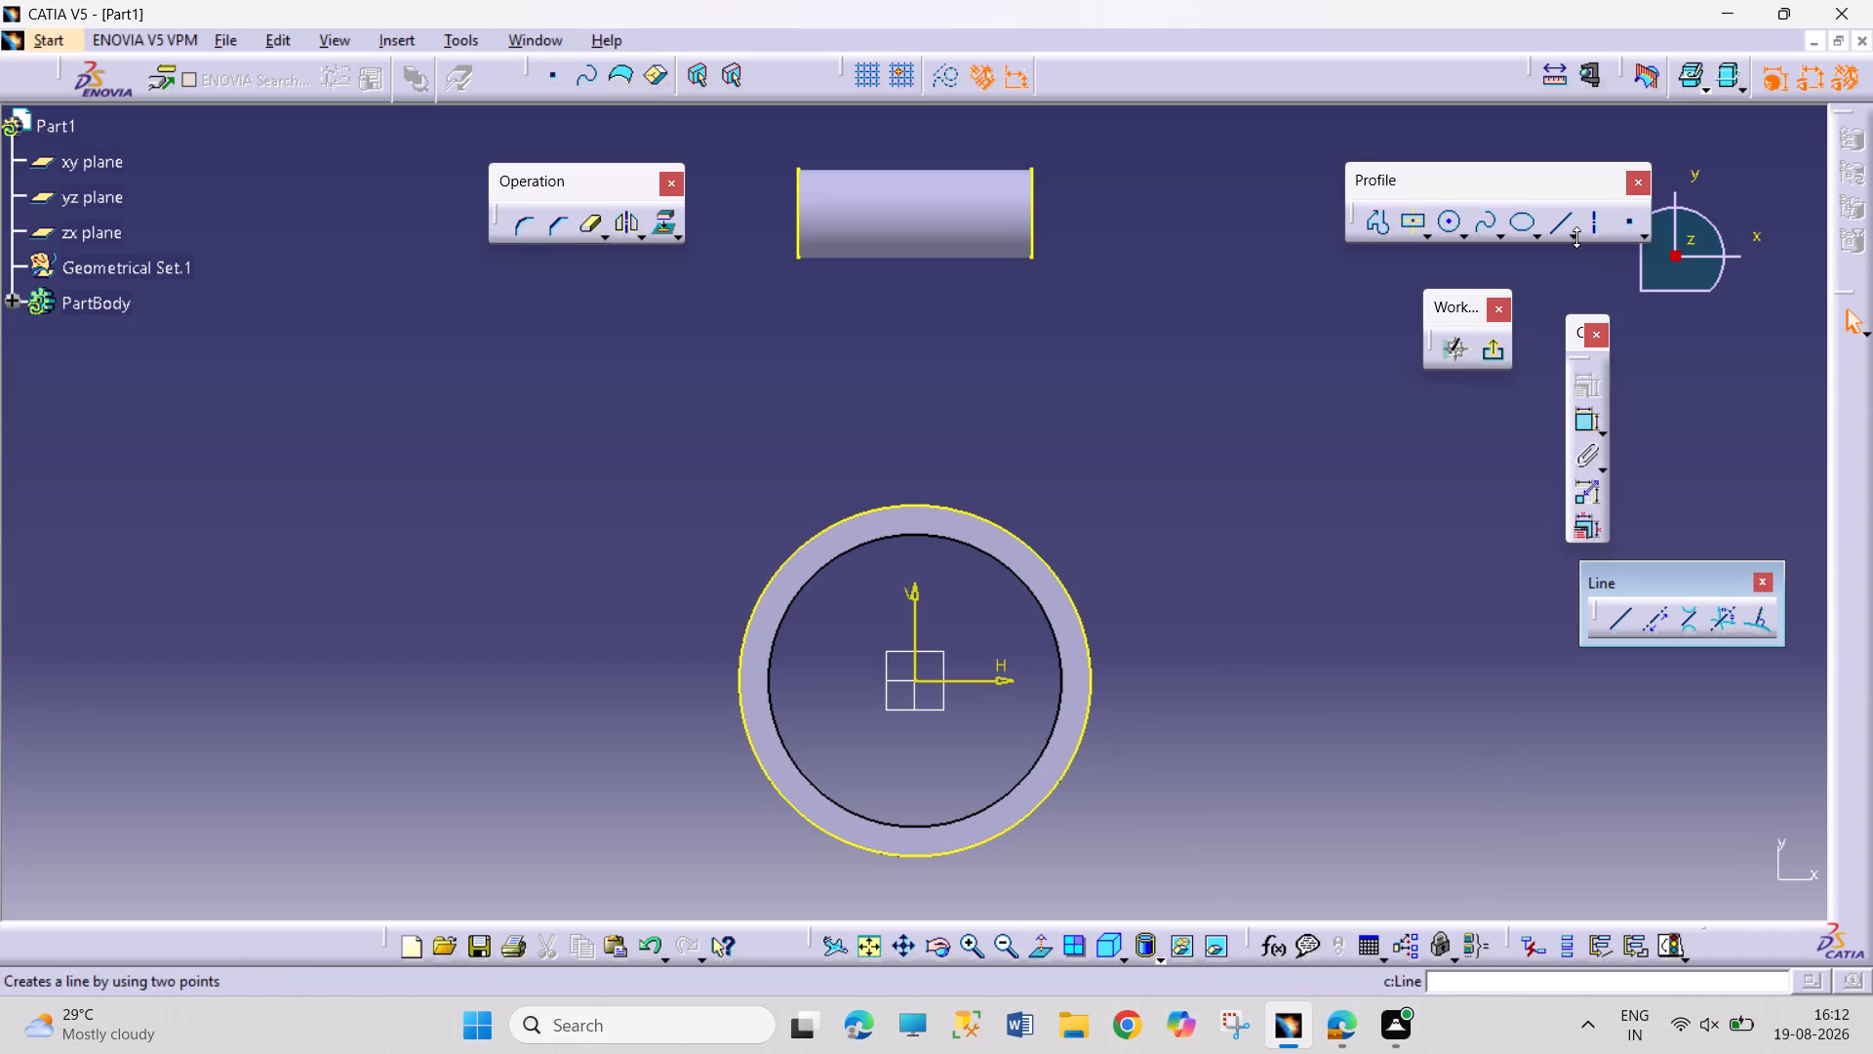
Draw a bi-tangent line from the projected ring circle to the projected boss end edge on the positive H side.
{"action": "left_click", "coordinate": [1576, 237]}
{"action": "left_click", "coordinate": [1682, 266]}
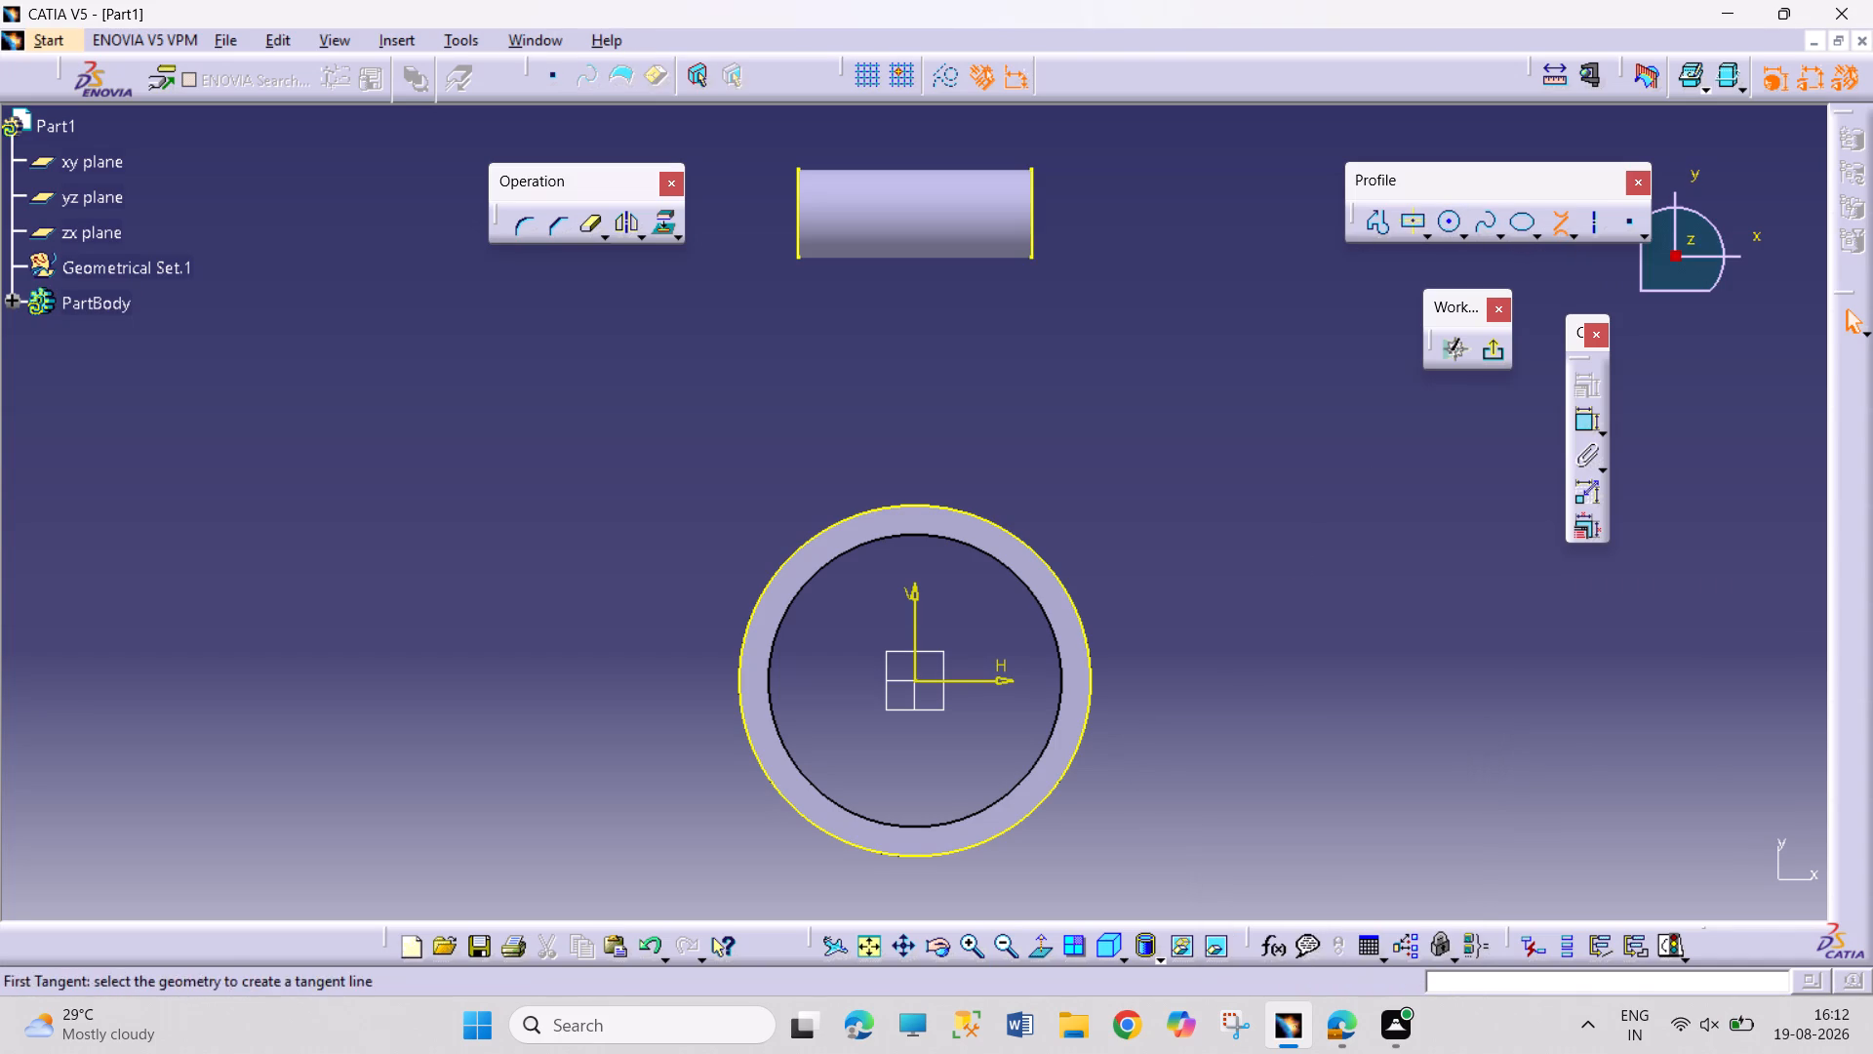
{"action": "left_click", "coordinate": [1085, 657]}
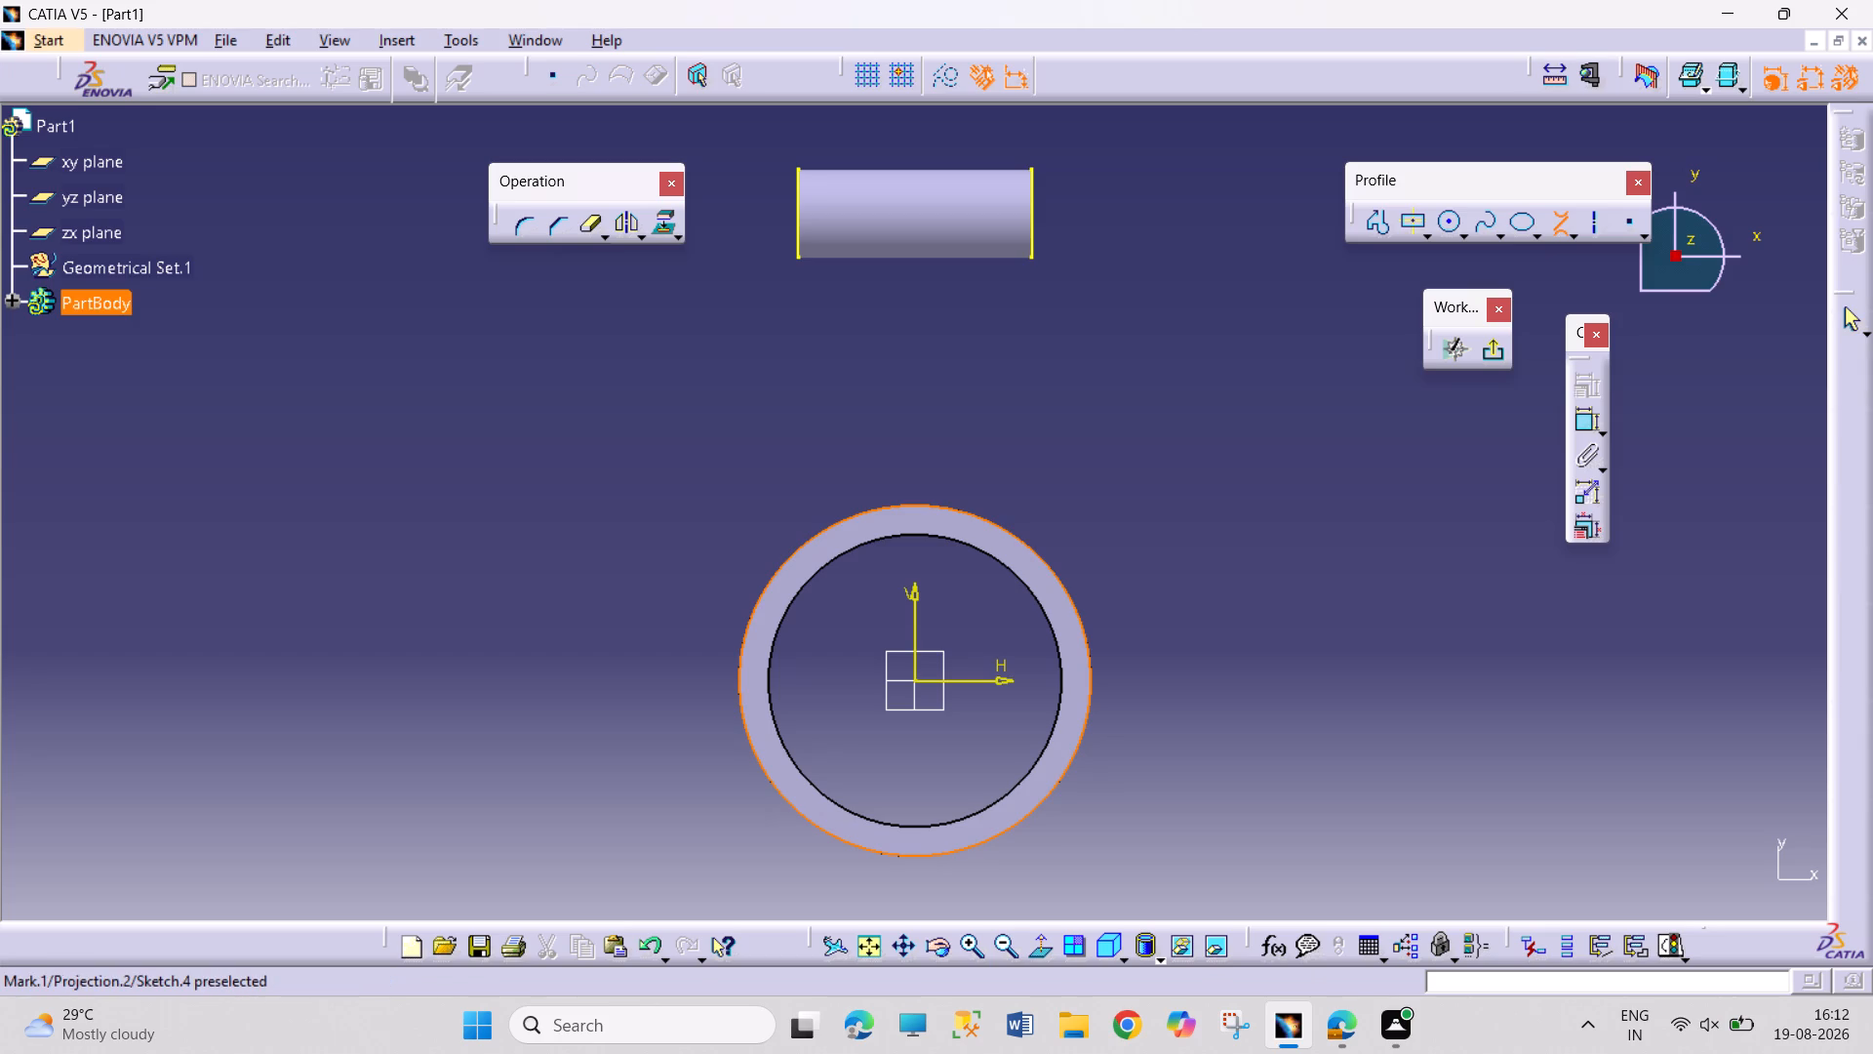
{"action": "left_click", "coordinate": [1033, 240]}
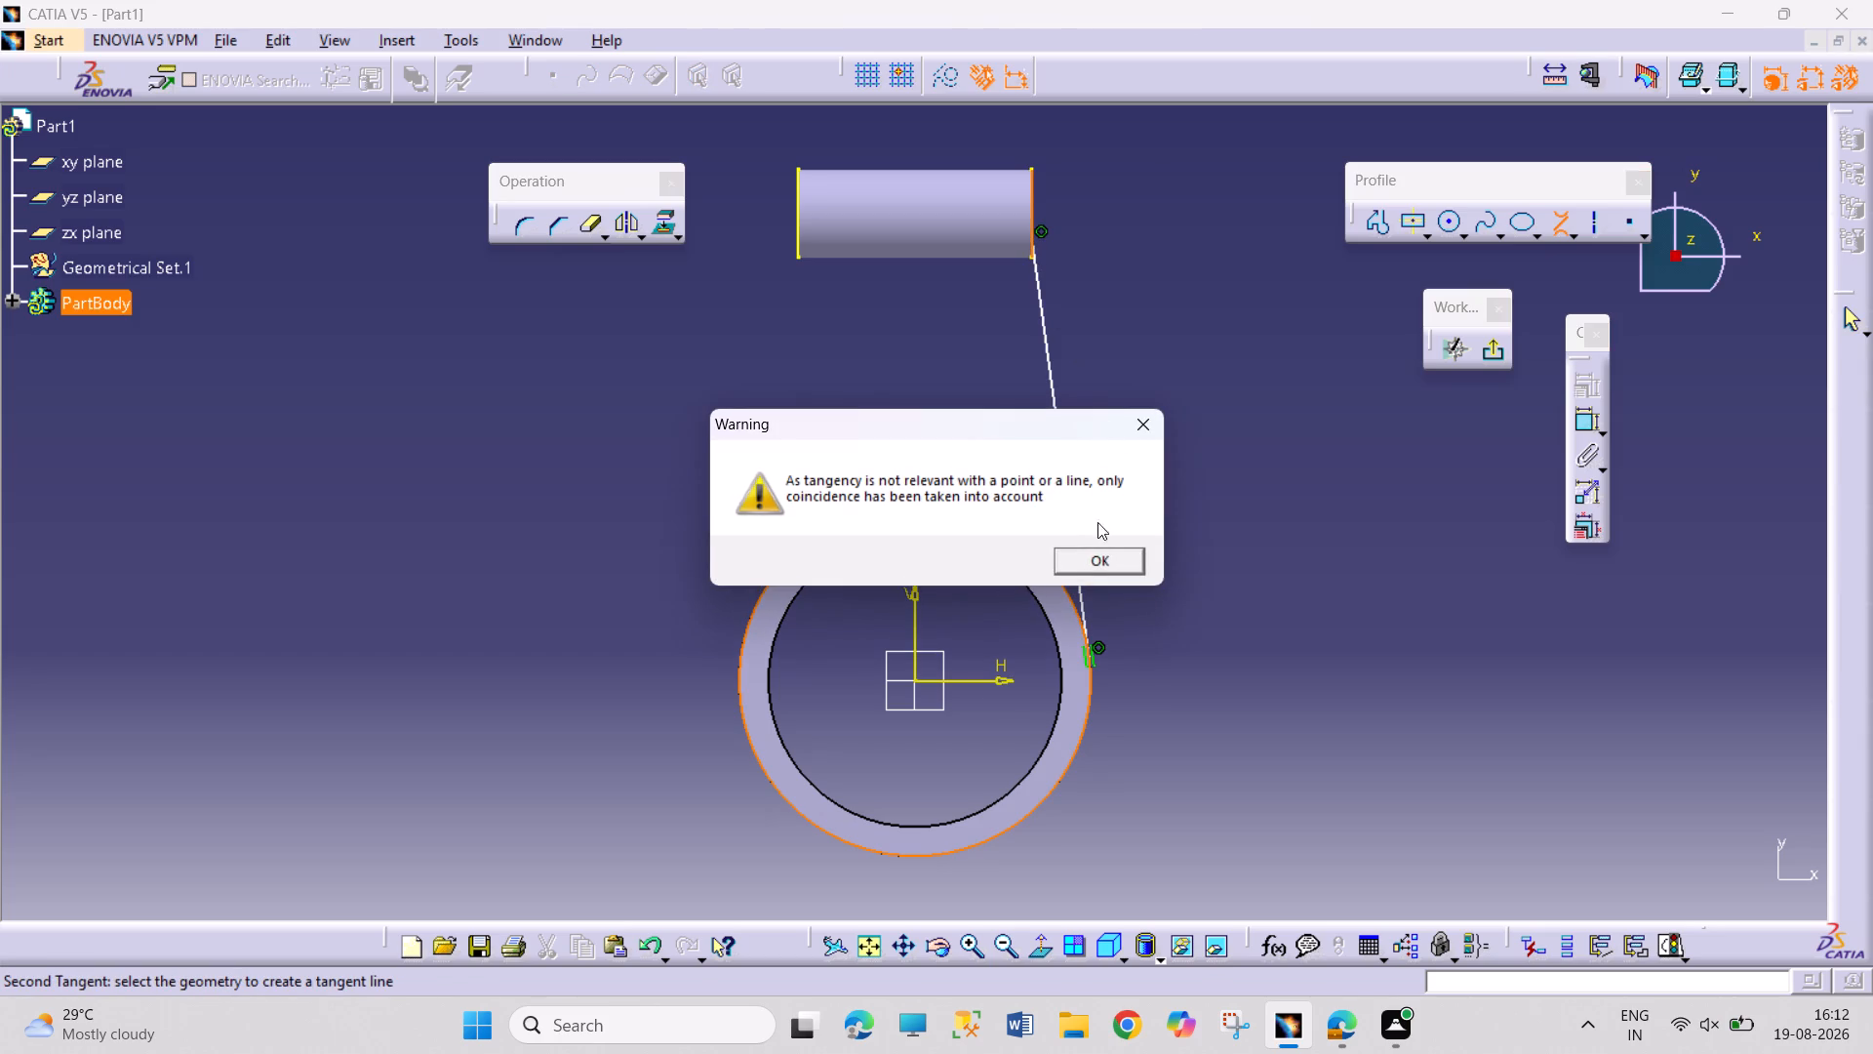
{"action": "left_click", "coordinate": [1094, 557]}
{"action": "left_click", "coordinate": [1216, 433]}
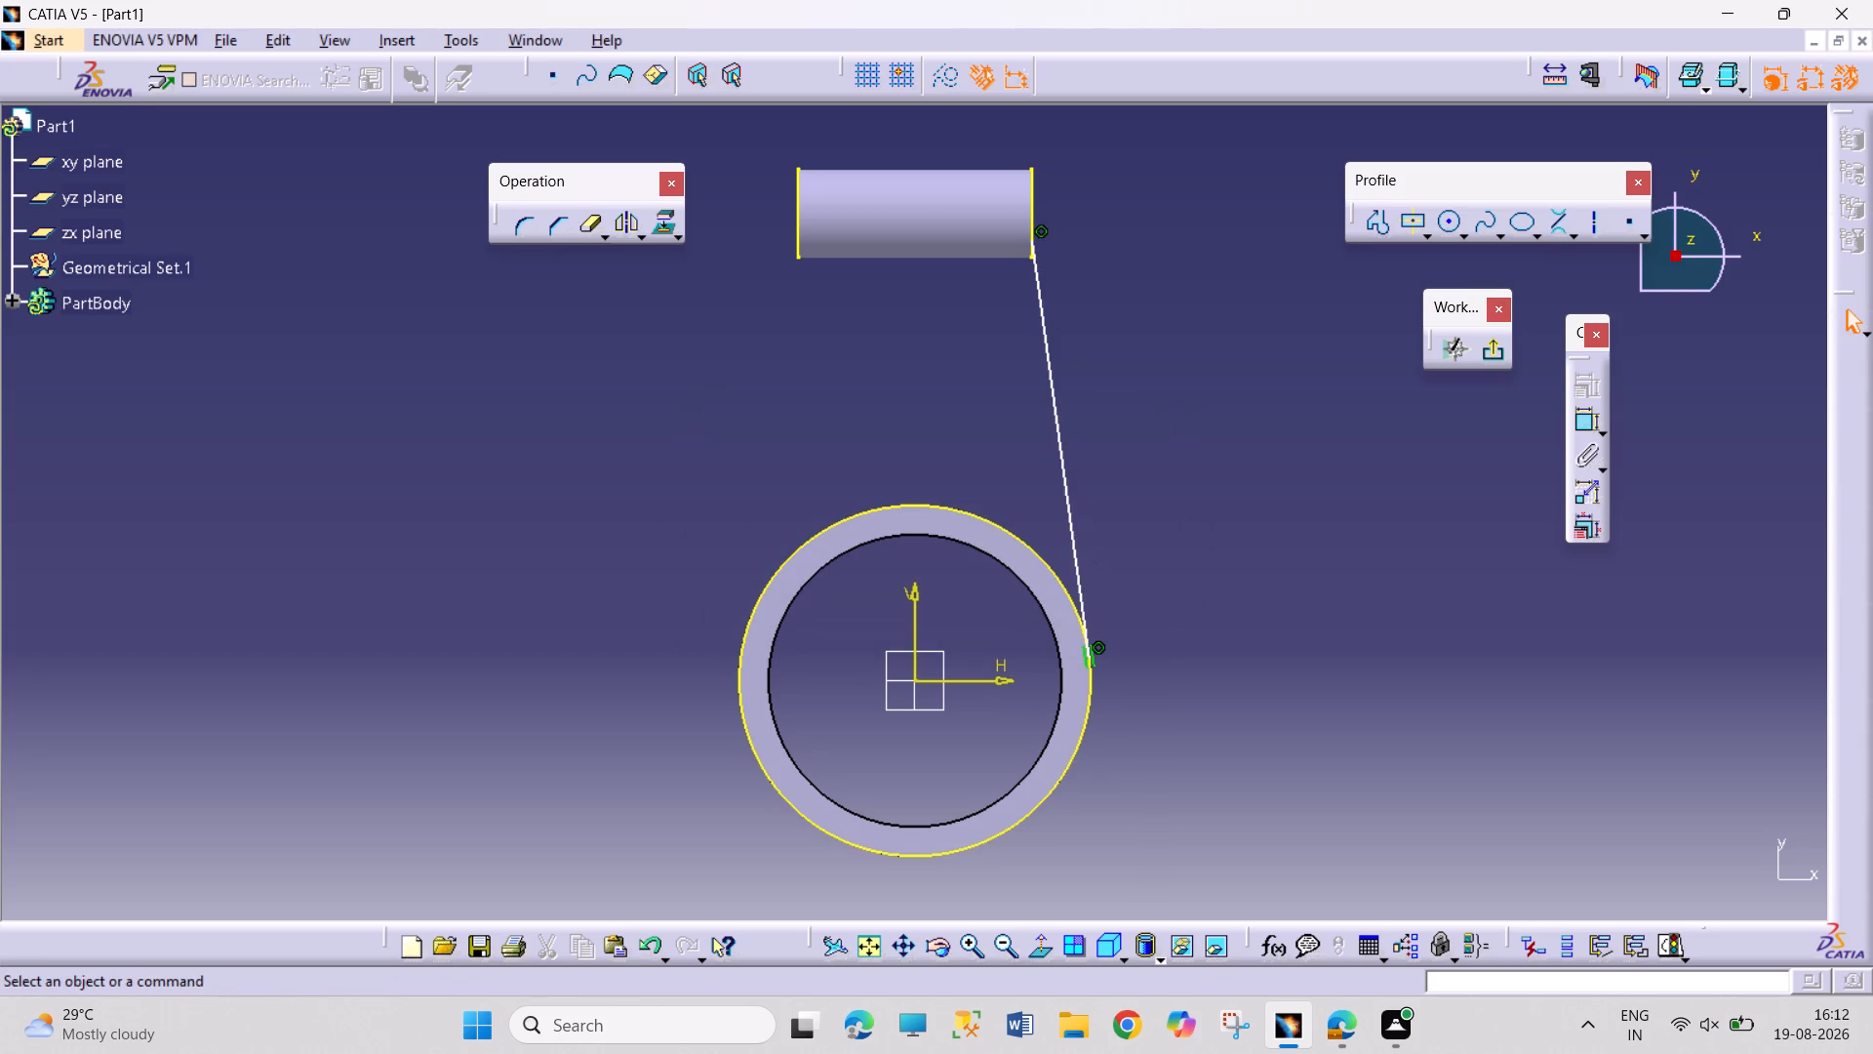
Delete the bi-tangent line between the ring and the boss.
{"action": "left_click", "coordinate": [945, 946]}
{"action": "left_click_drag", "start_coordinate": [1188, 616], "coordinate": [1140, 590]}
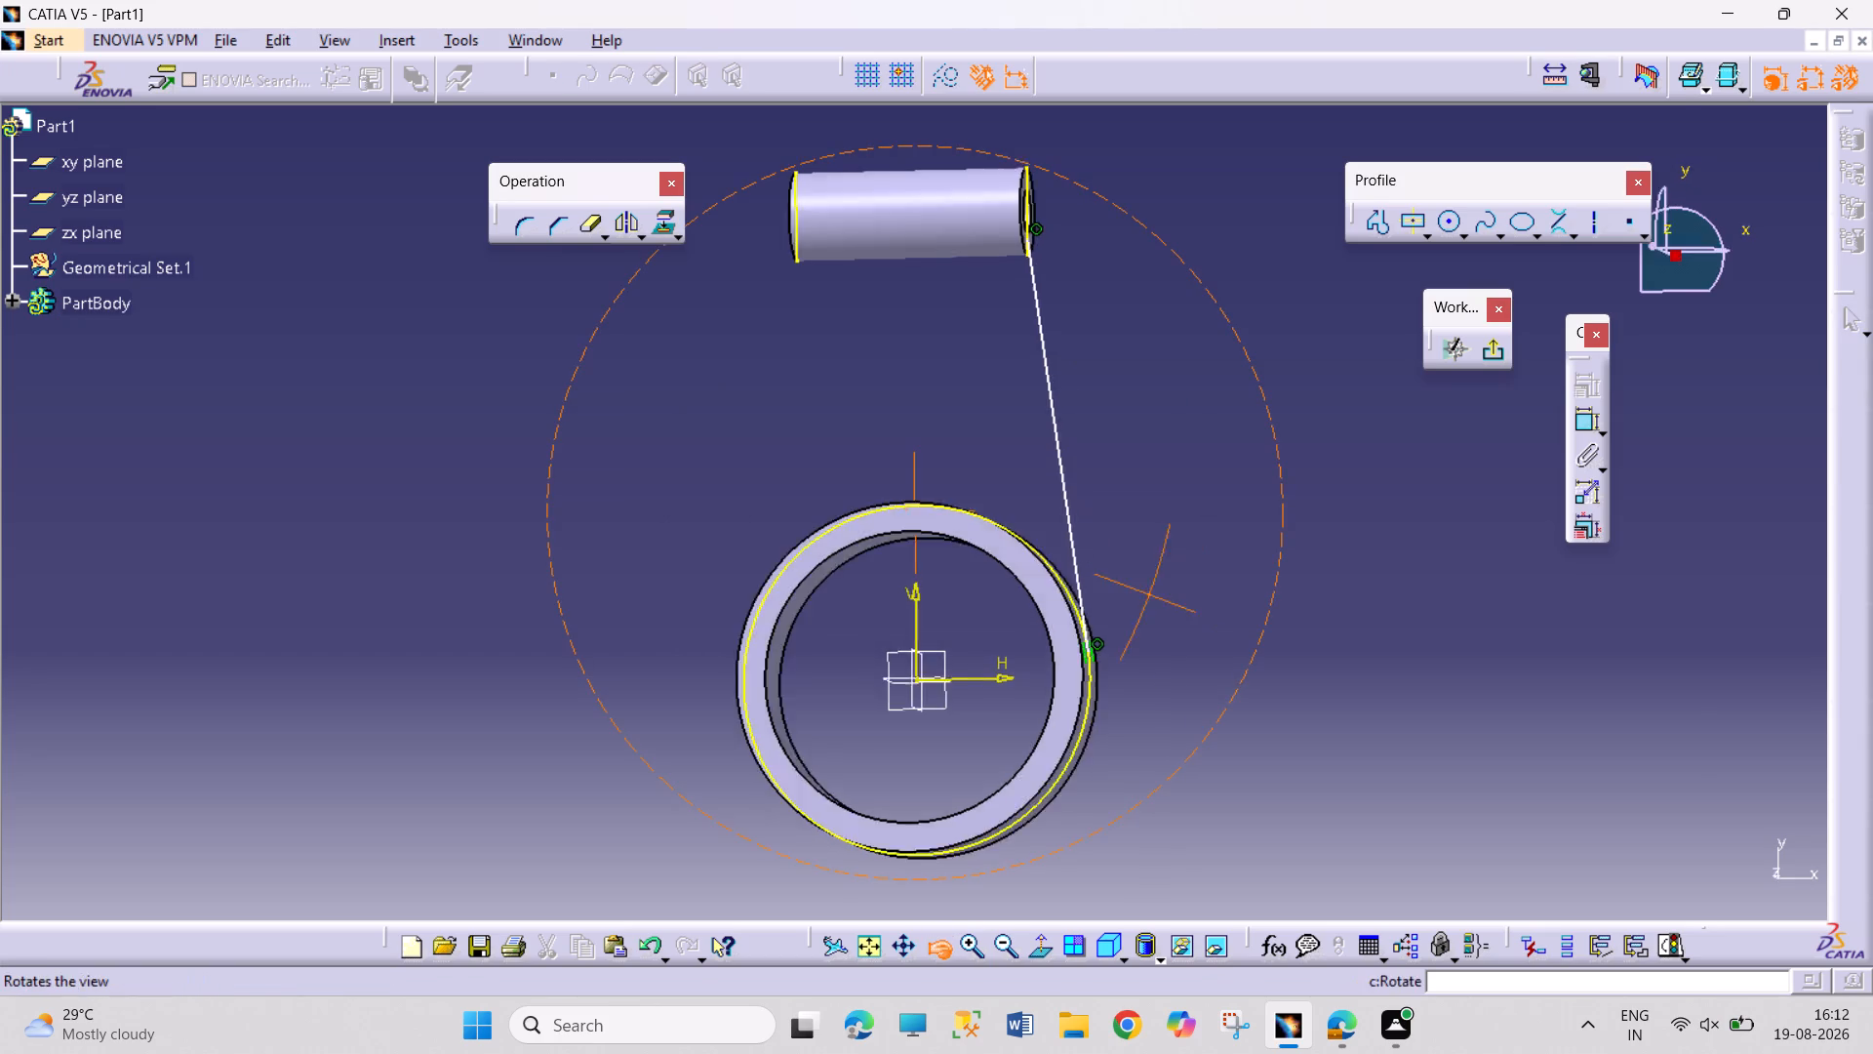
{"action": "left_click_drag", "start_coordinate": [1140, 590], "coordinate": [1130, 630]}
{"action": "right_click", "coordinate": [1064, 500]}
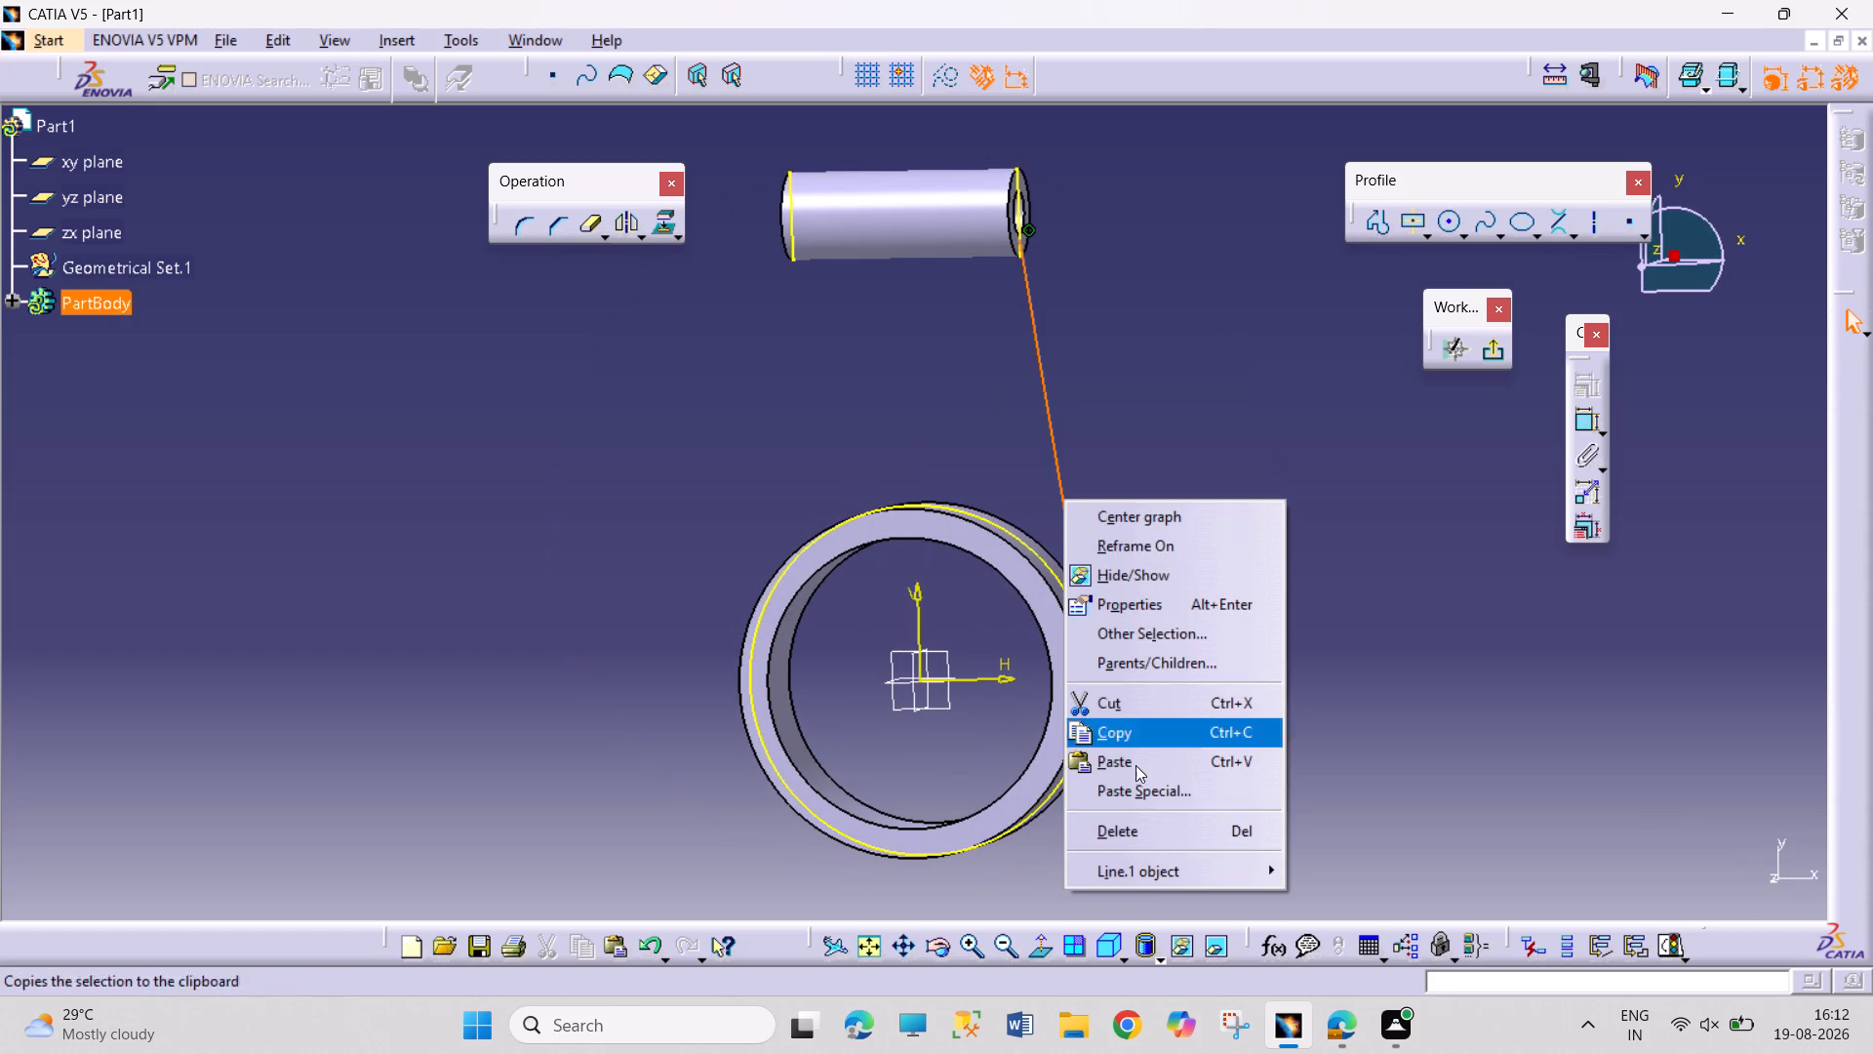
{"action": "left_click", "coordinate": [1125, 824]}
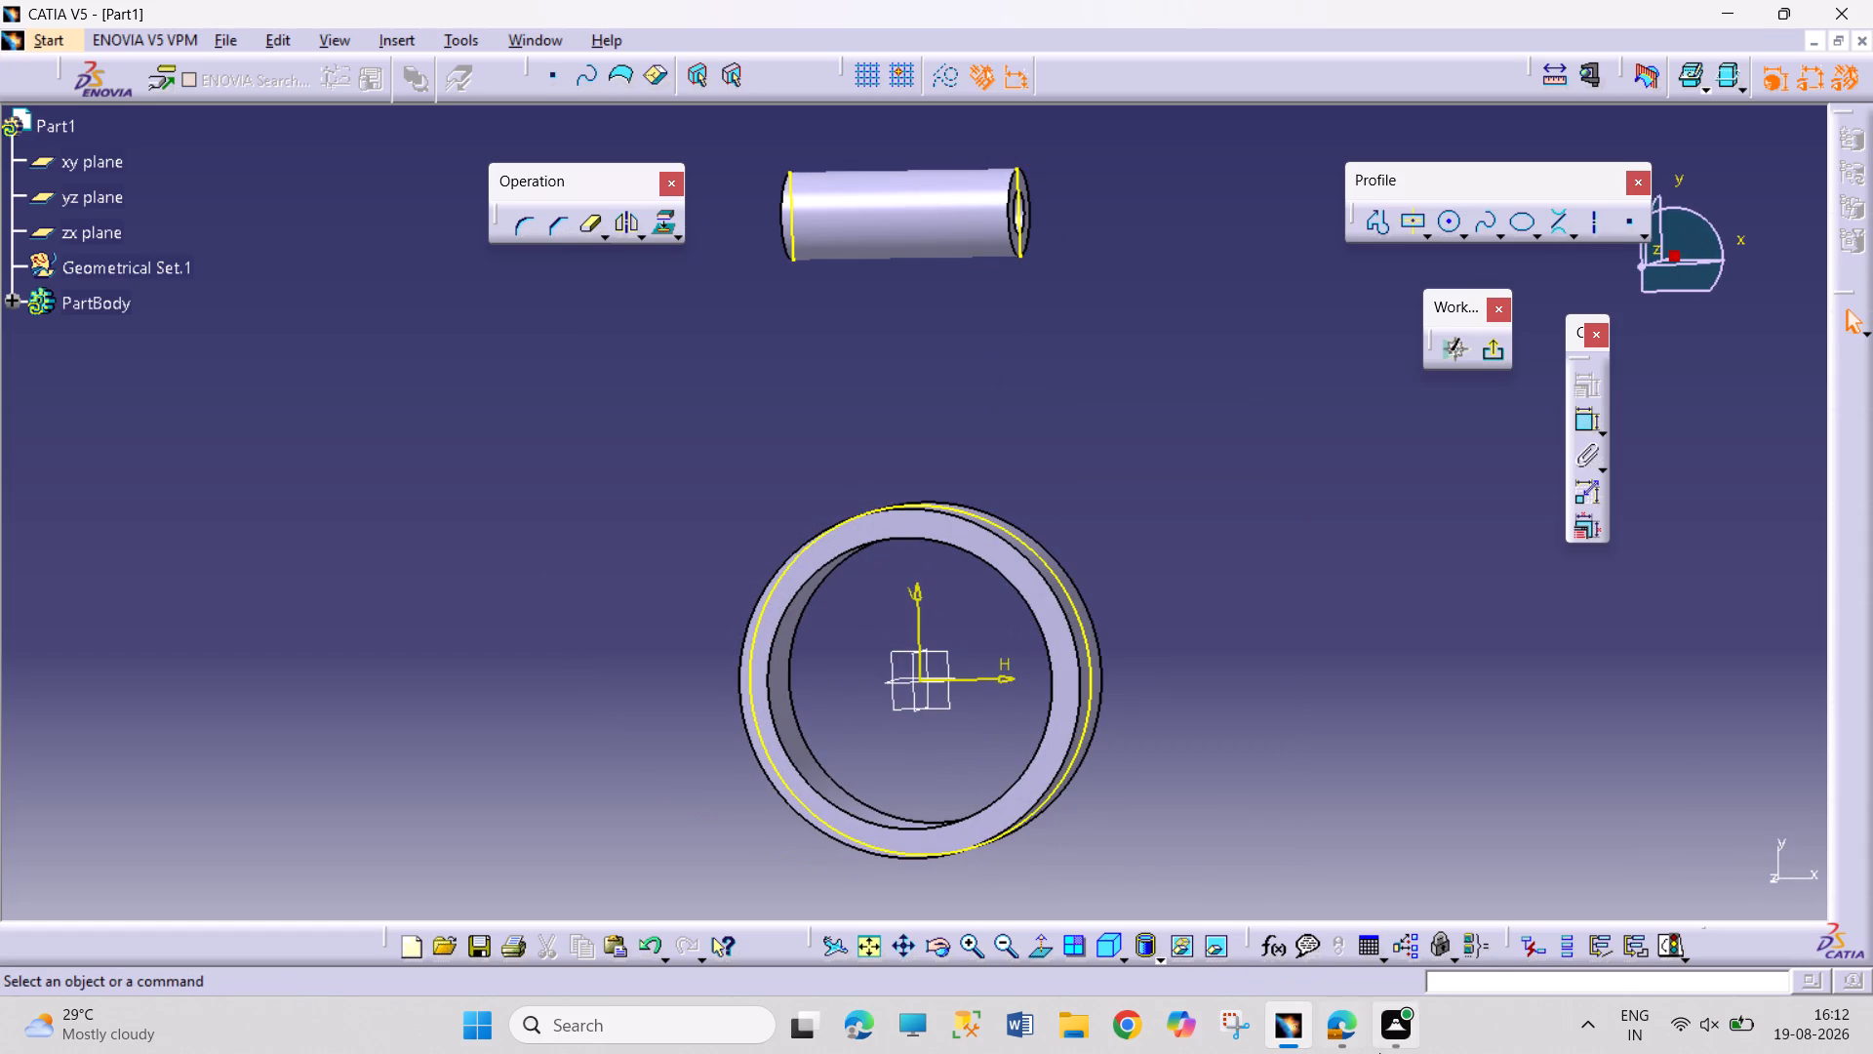
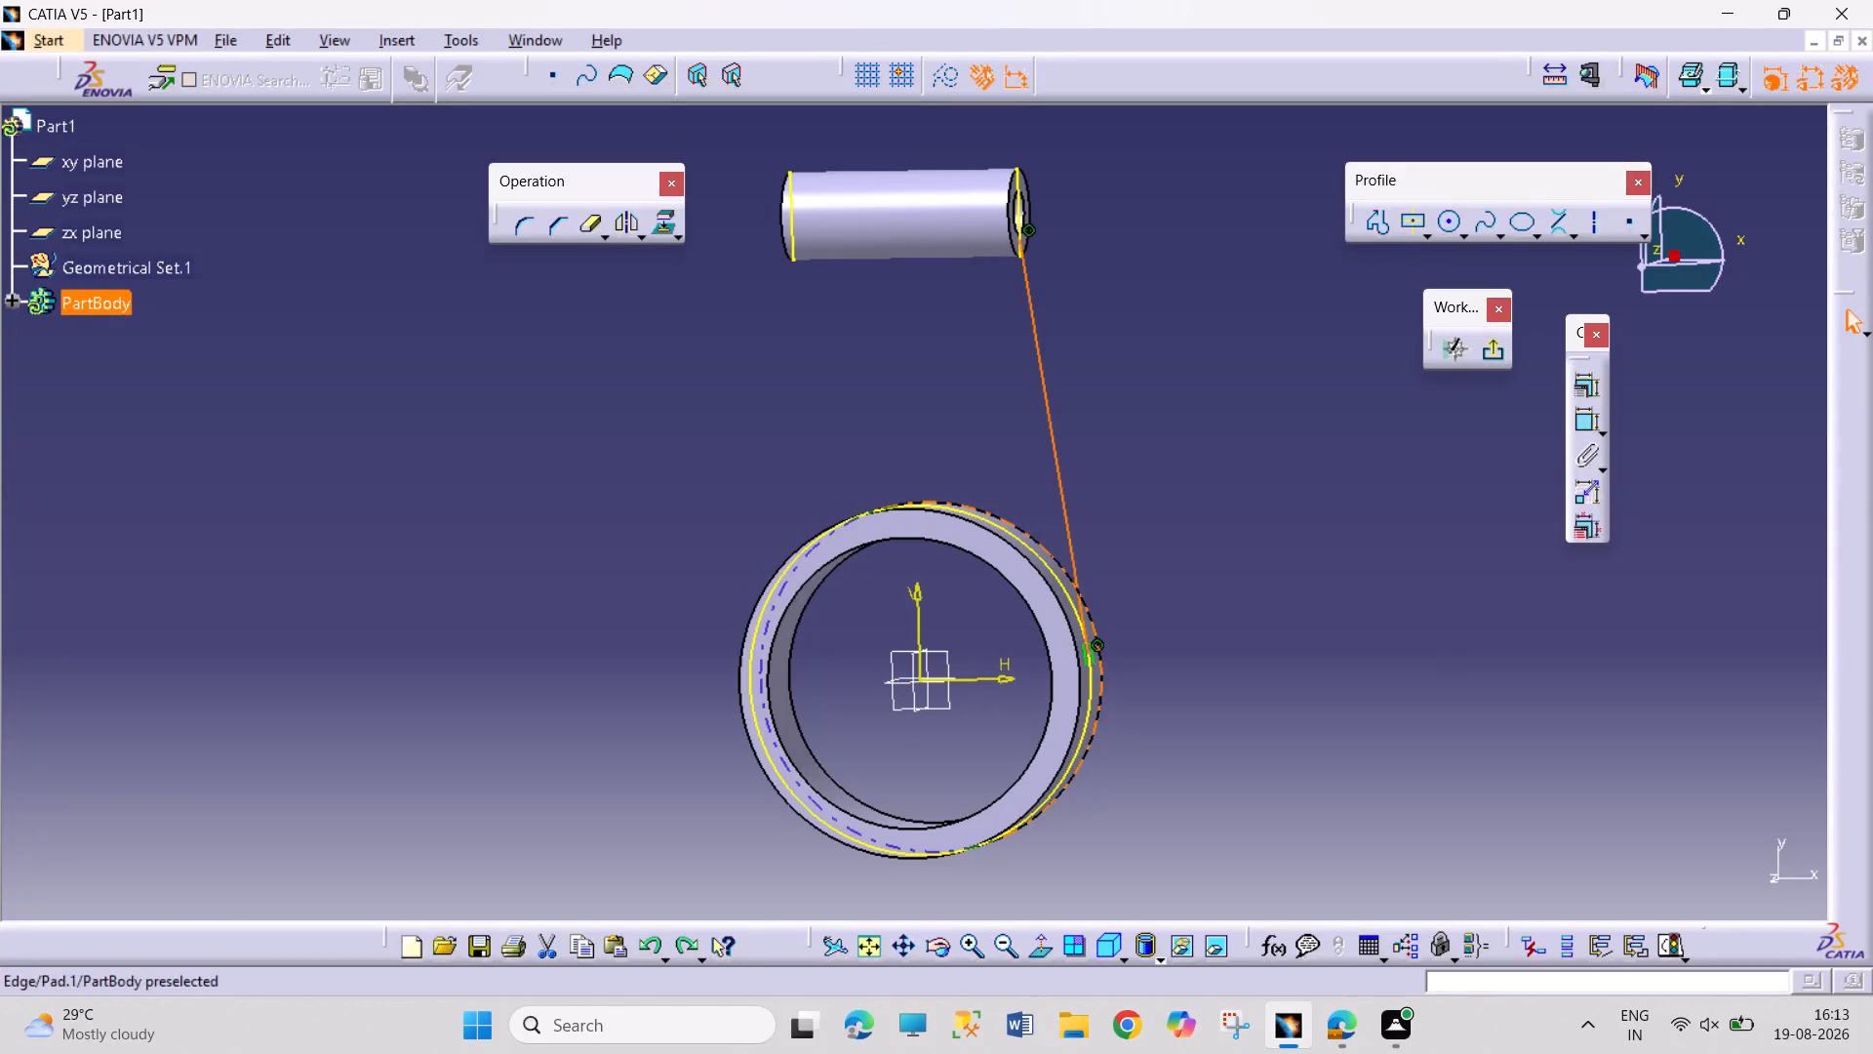
Undo the bi-tangent line and the ring and boss projections in the xy plane sketch, and exit the sketch.
{"action": "key", "text": "ctrl+z"}
{"action": "key", "text": "ctrl+z"}
{"action": "key", "text": "z"}
{"action": "key", "text": "ctrl+z"}
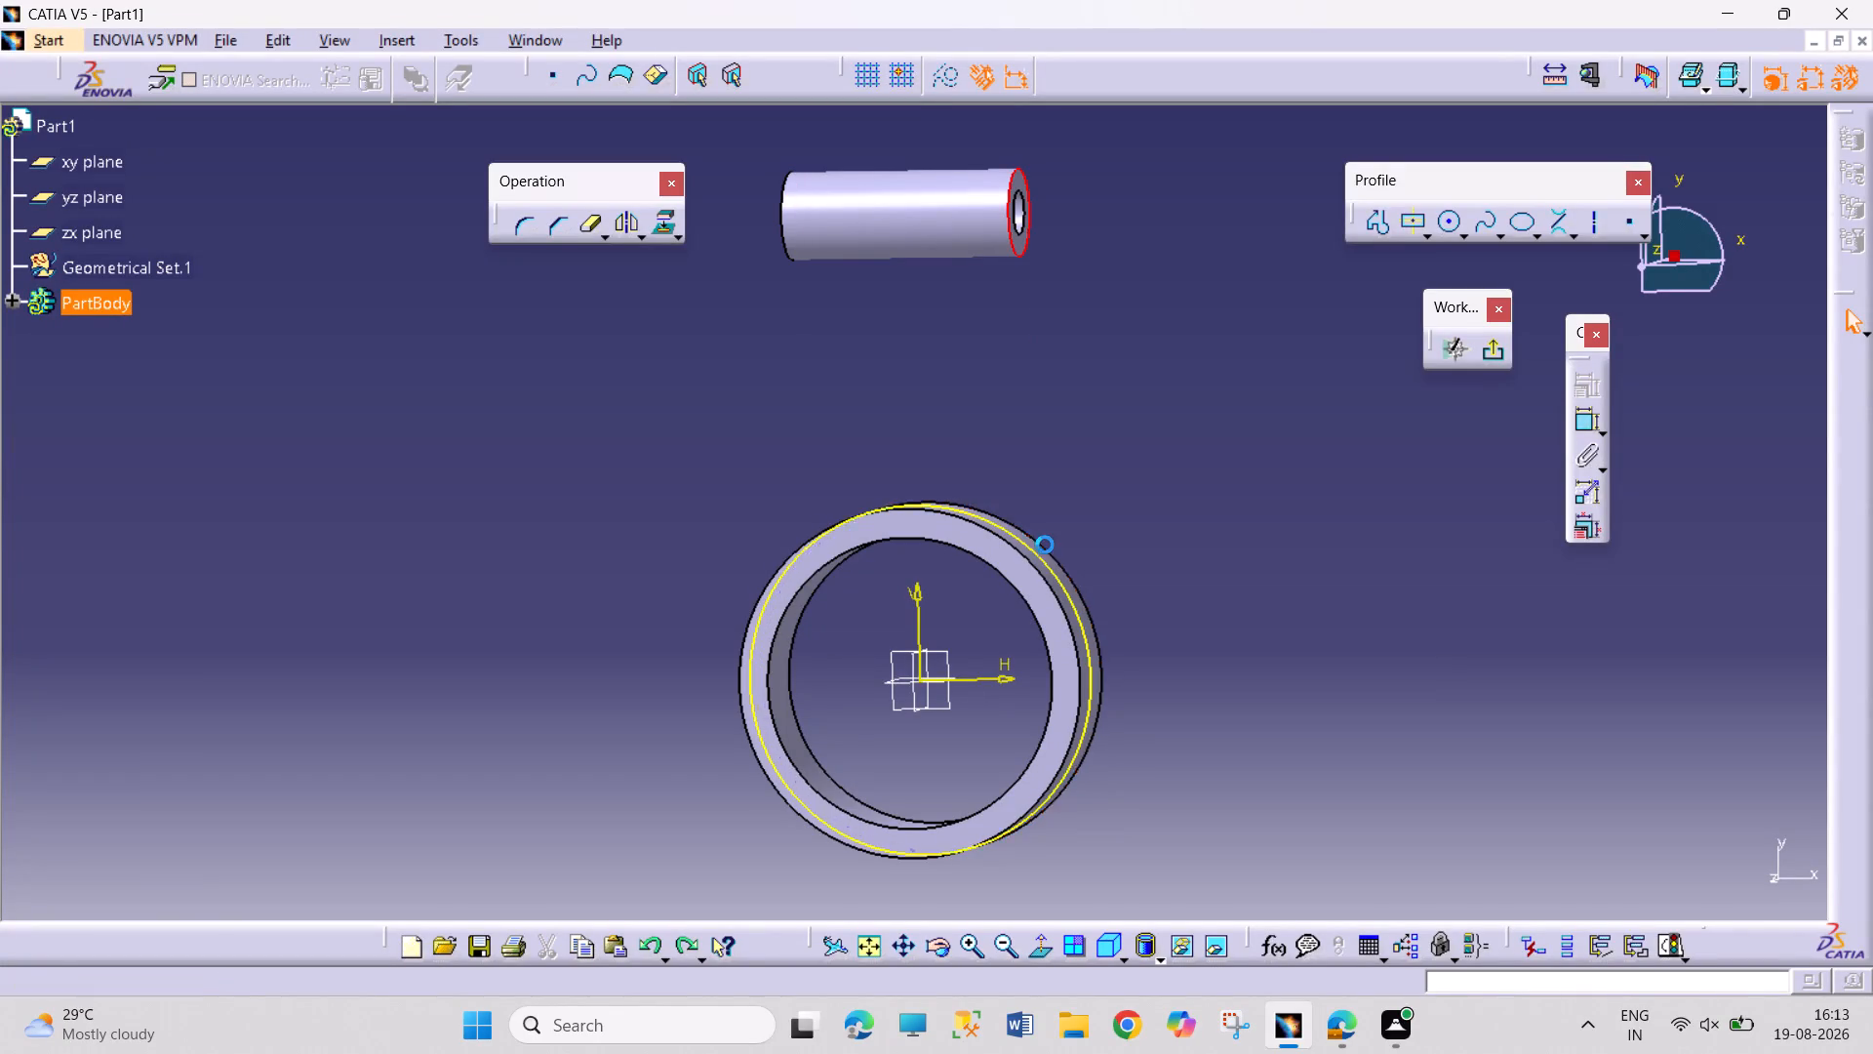
{"action": "key", "text": "ctrl+z"}
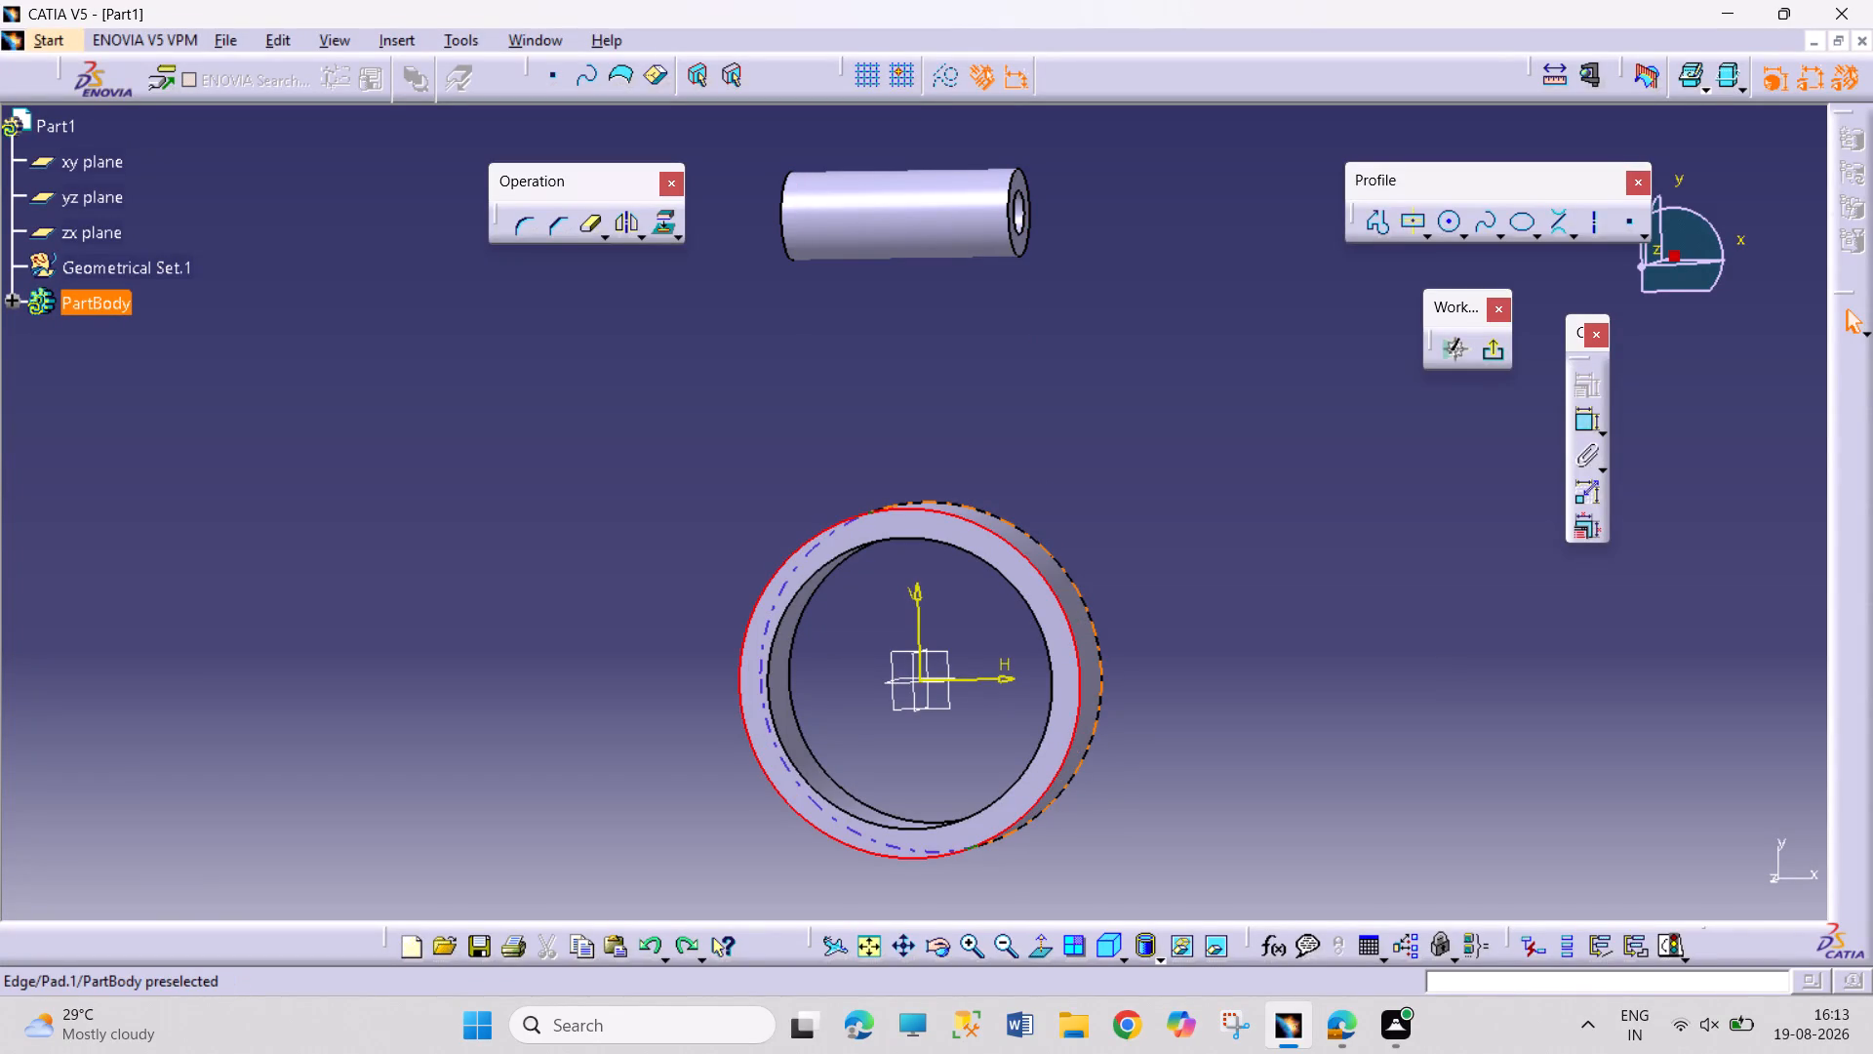
{"action": "left_click", "coordinate": [1122, 484]}
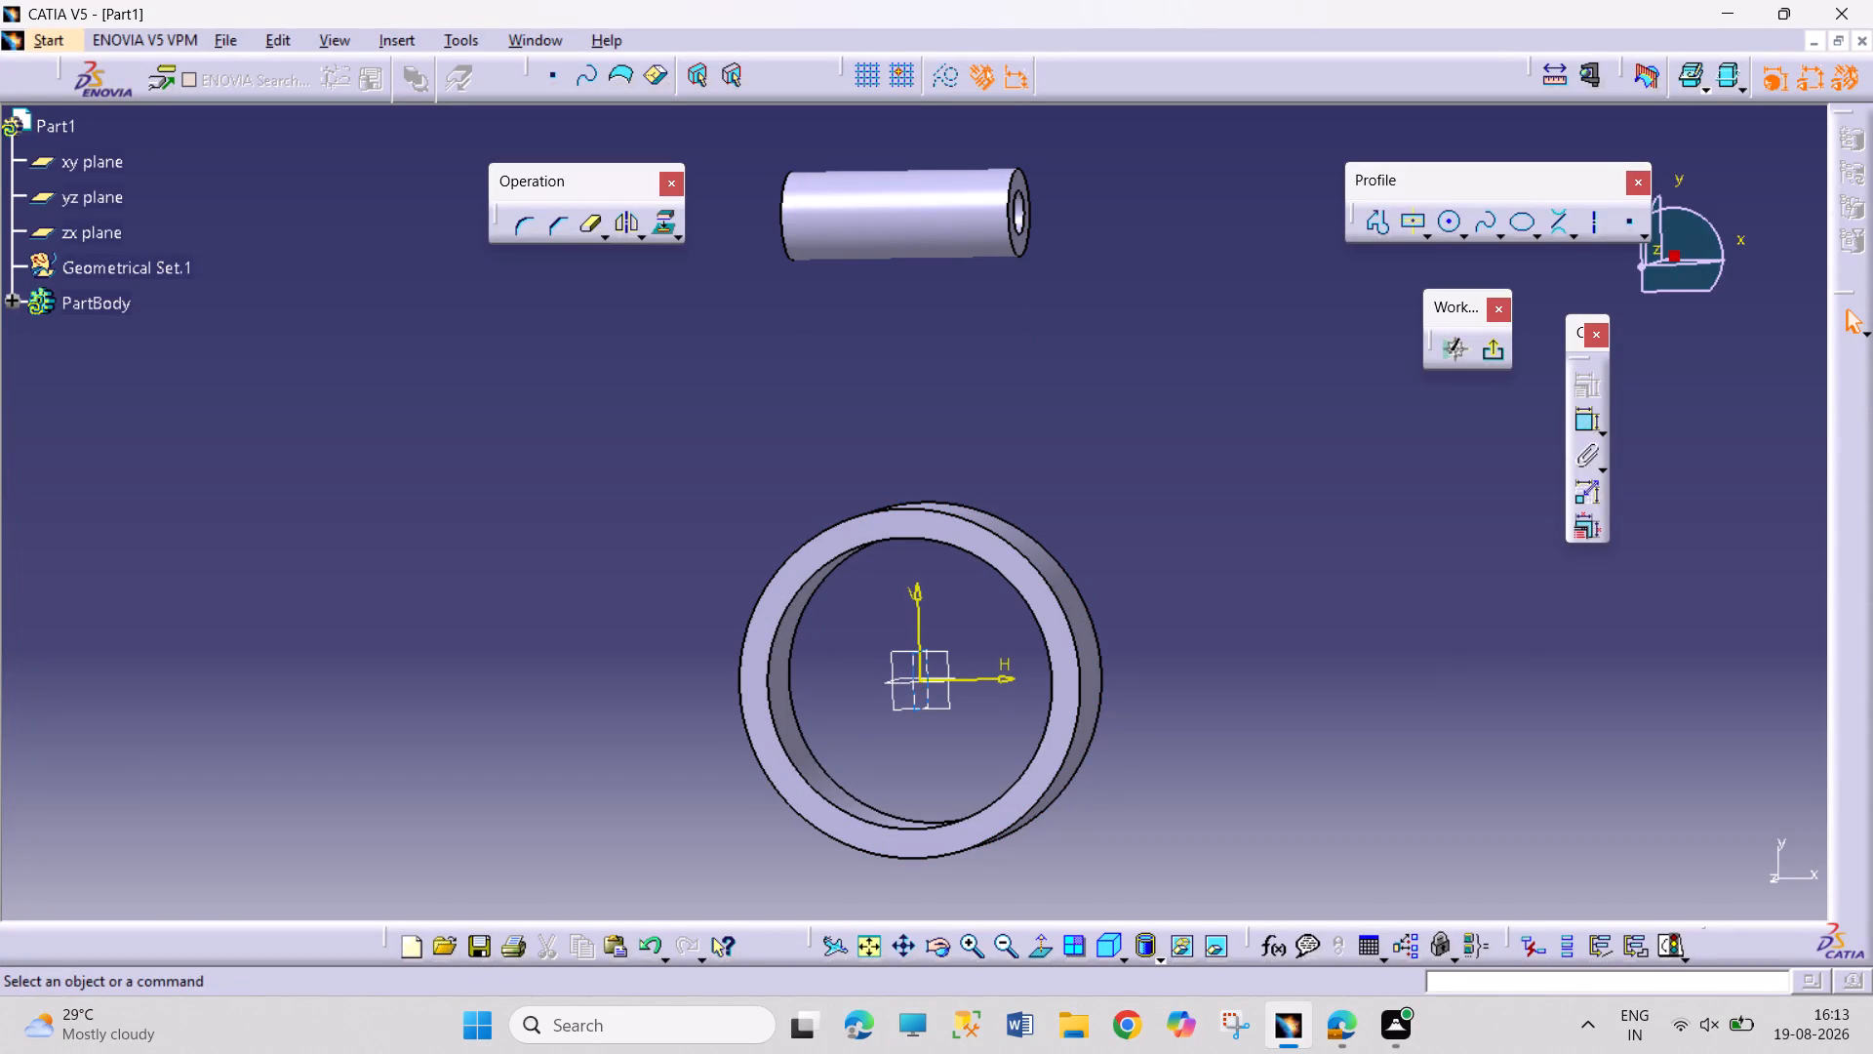
{"action": "left_click", "coordinate": [914, 698]}
{"action": "left_click", "coordinate": [1504, 355]}
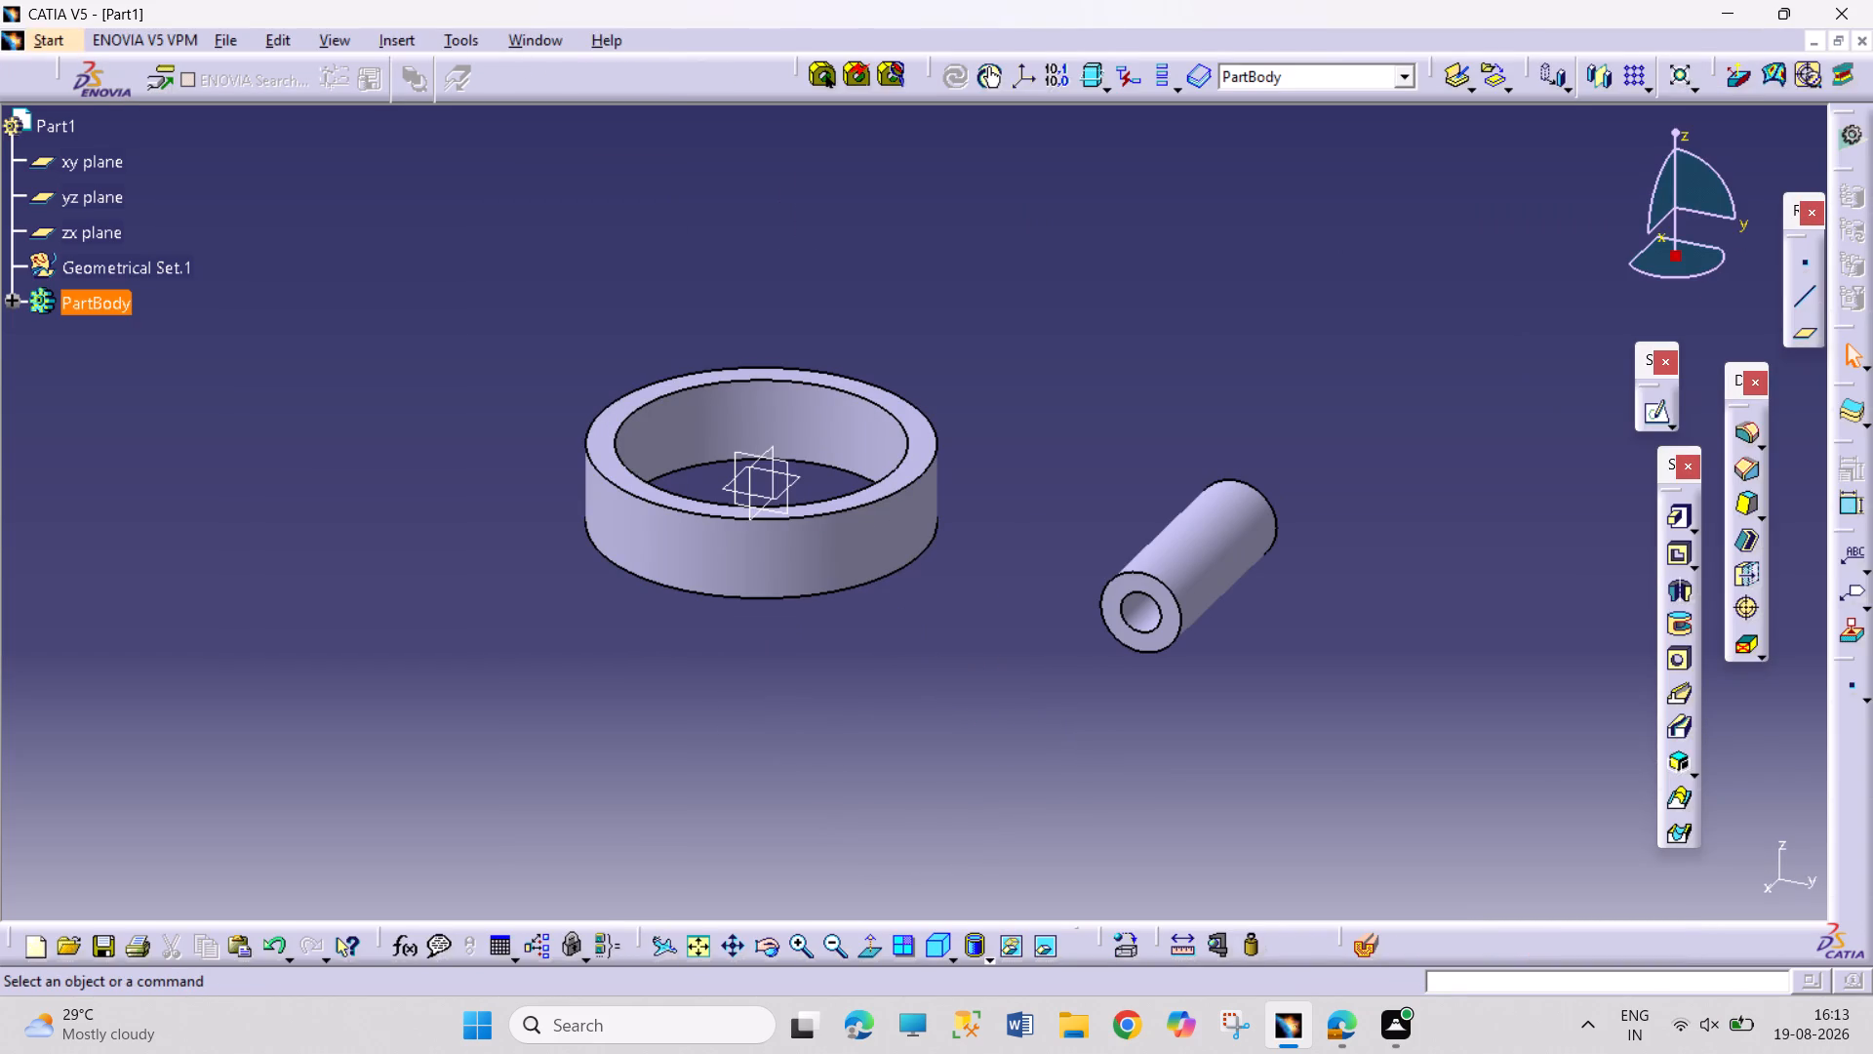
Start a sketch on the yz plane and project the boss's outer circular edge into it.
{"action": "left_click", "coordinate": [787, 461]}
{"action": "left_click", "coordinate": [1668, 421]}
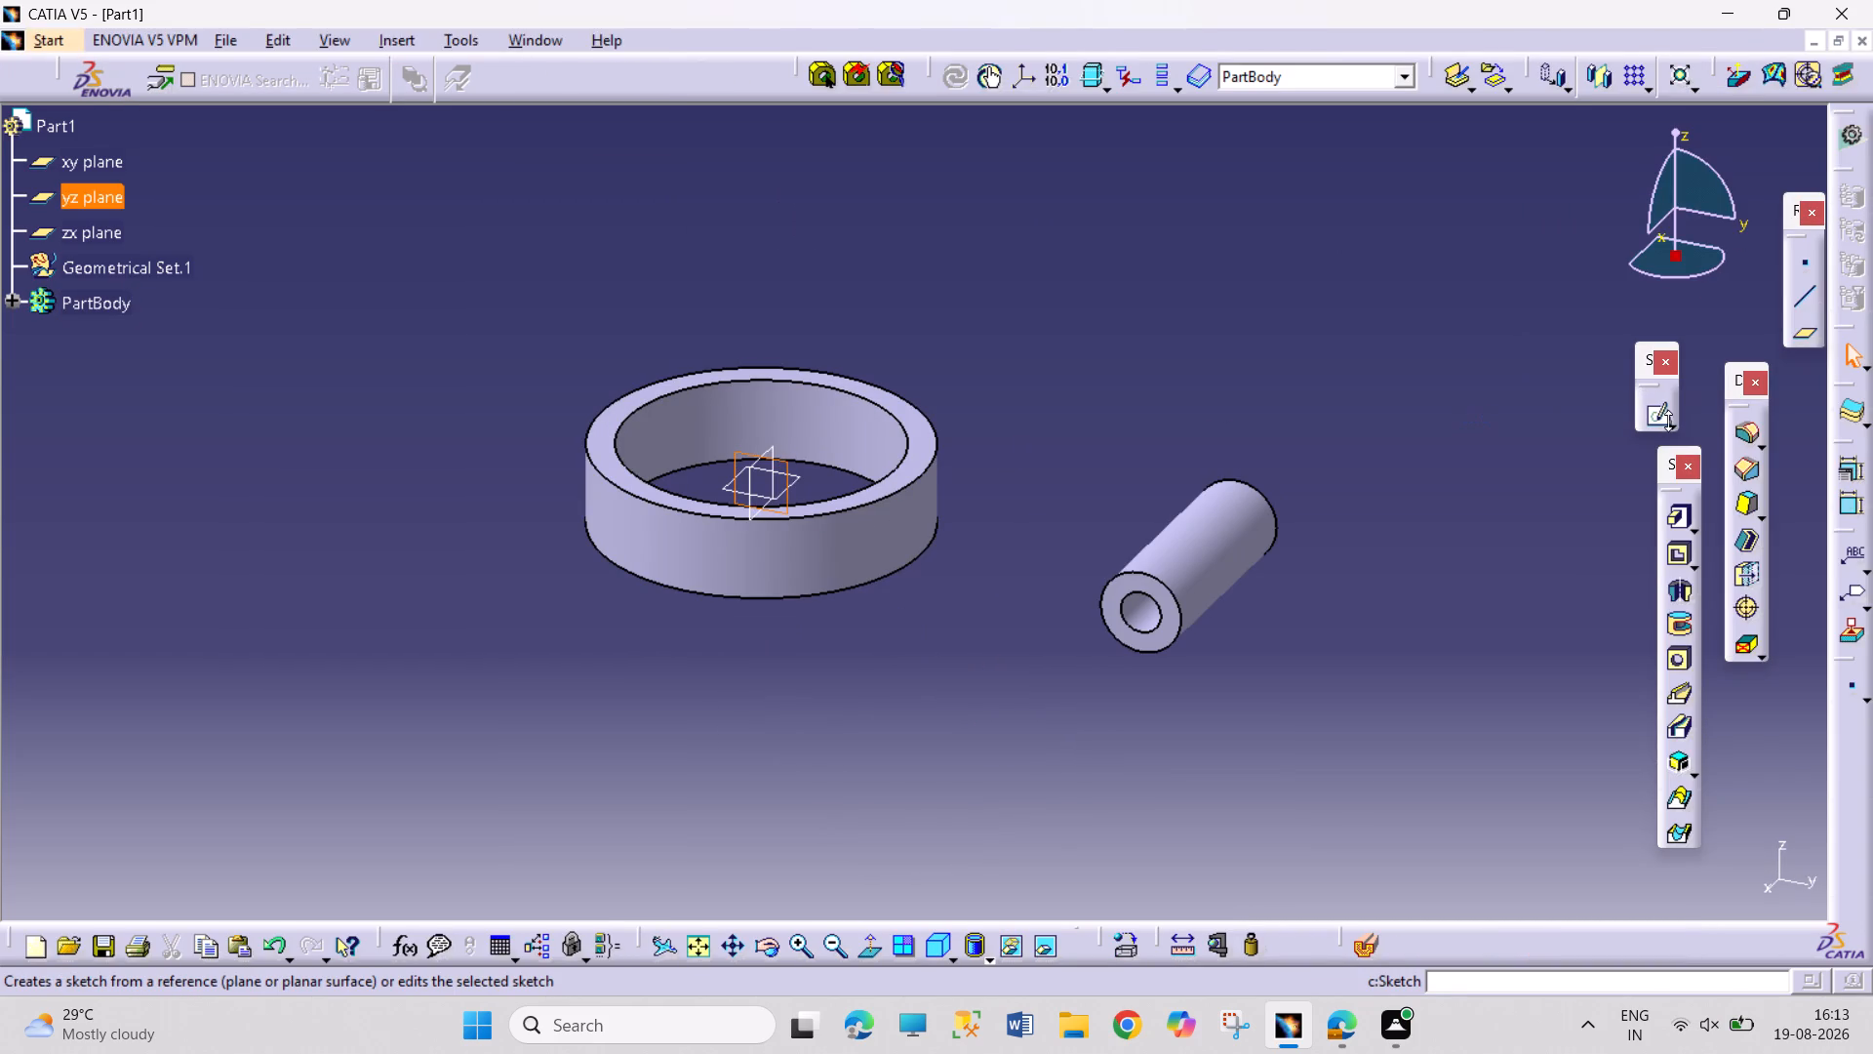
{"action": "left_click", "coordinate": [1663, 421]}
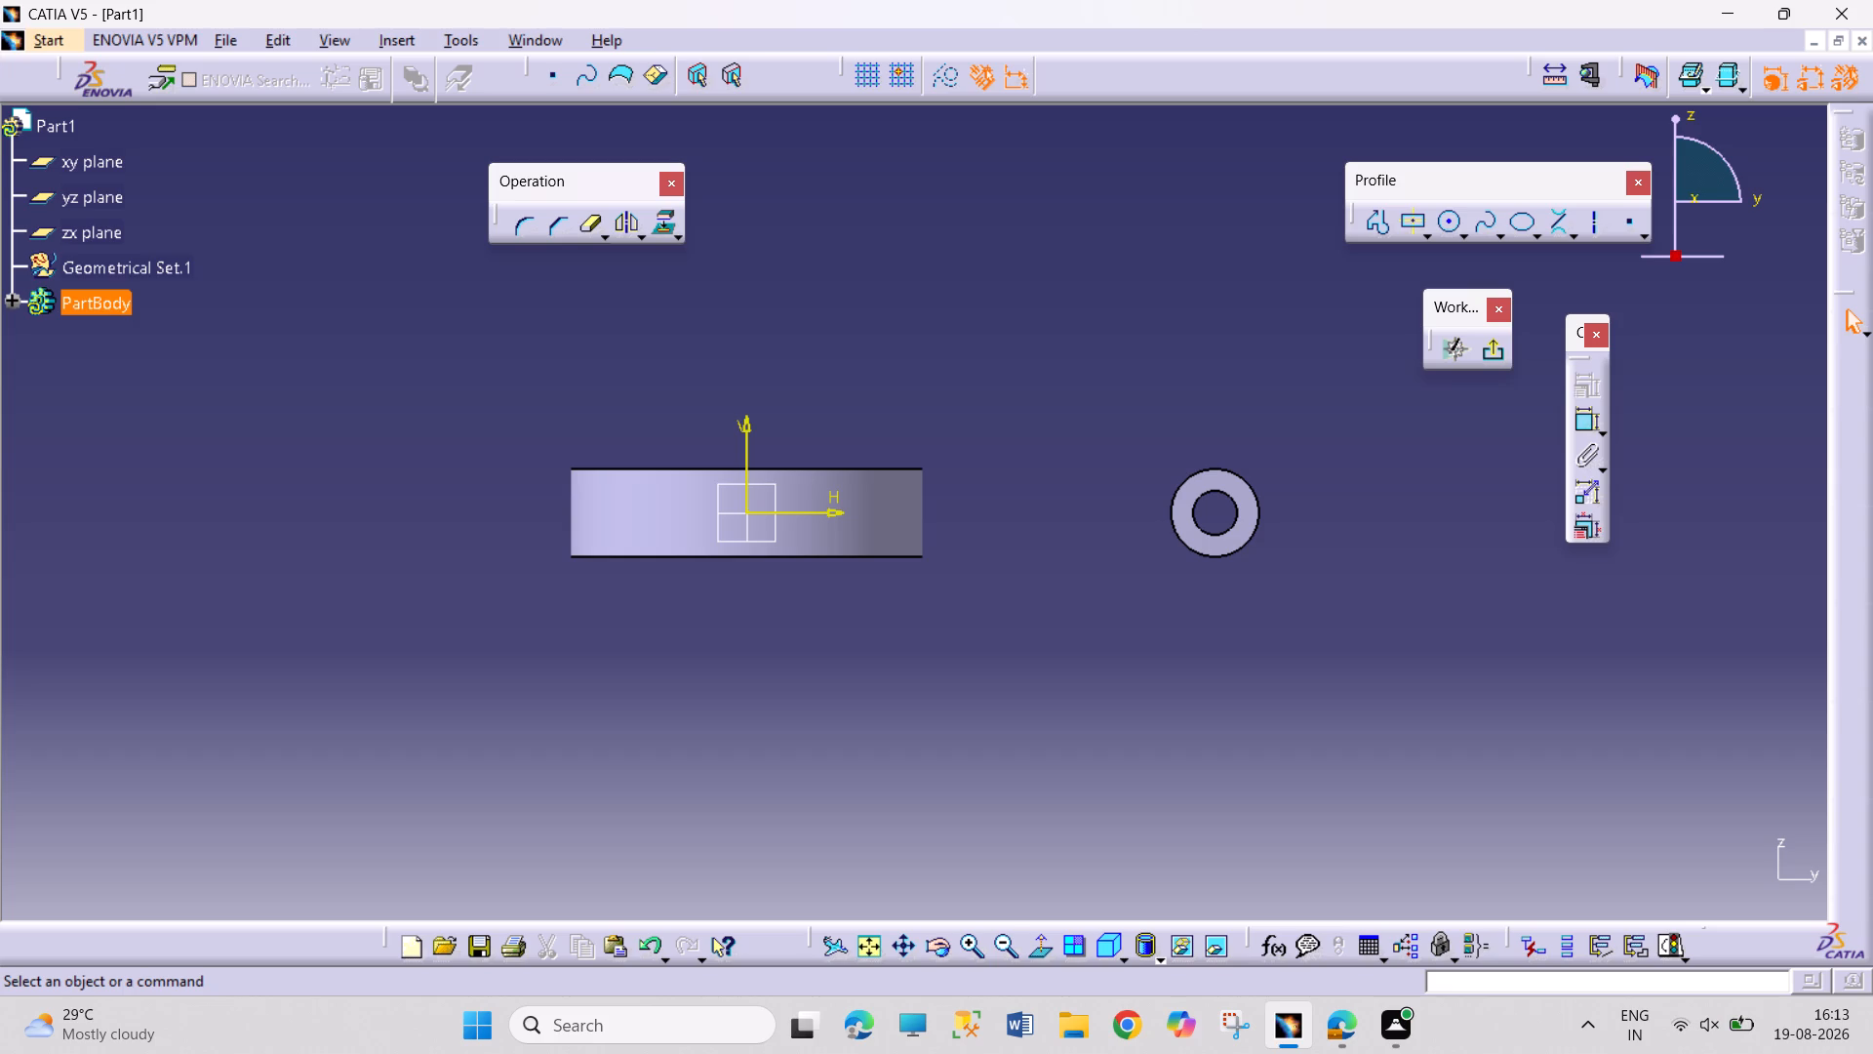
{"action": "left_click", "coordinate": [1221, 553]}
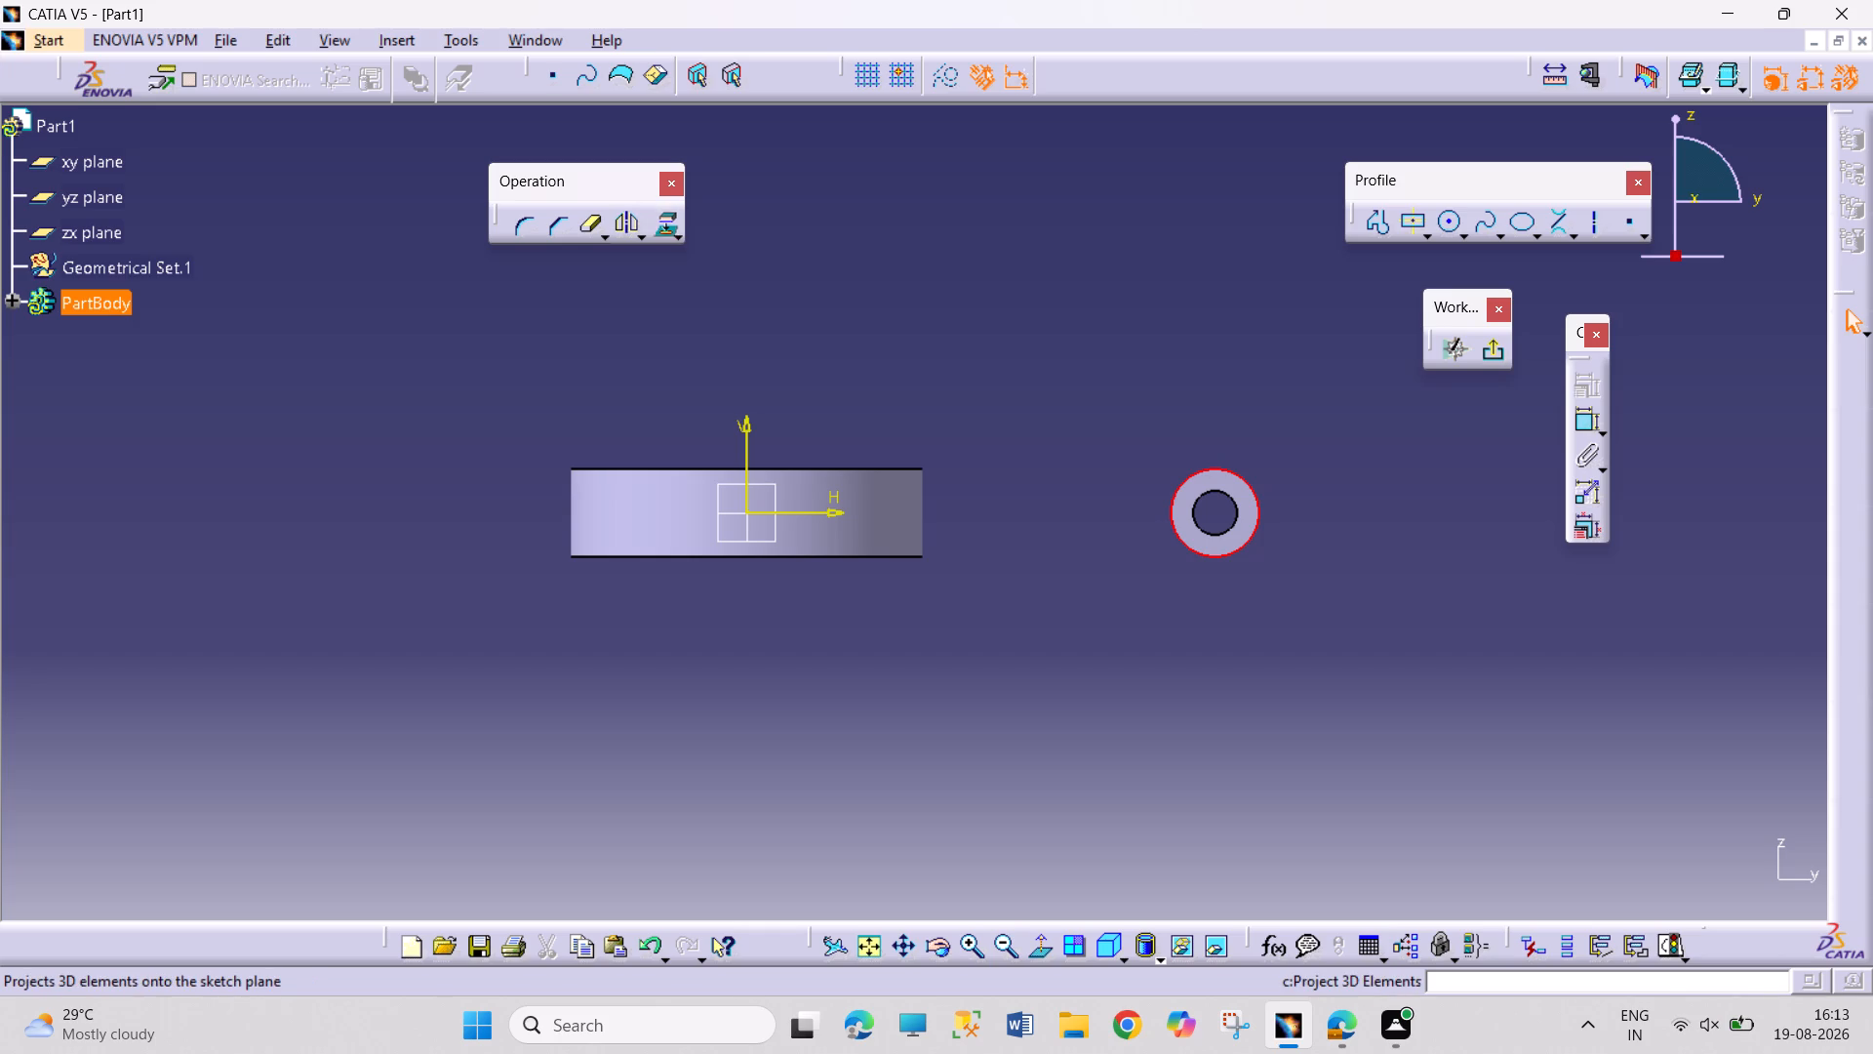
{"action": "left_click", "coordinate": [663, 222]}
{"action": "left_click", "coordinate": [1195, 689]}
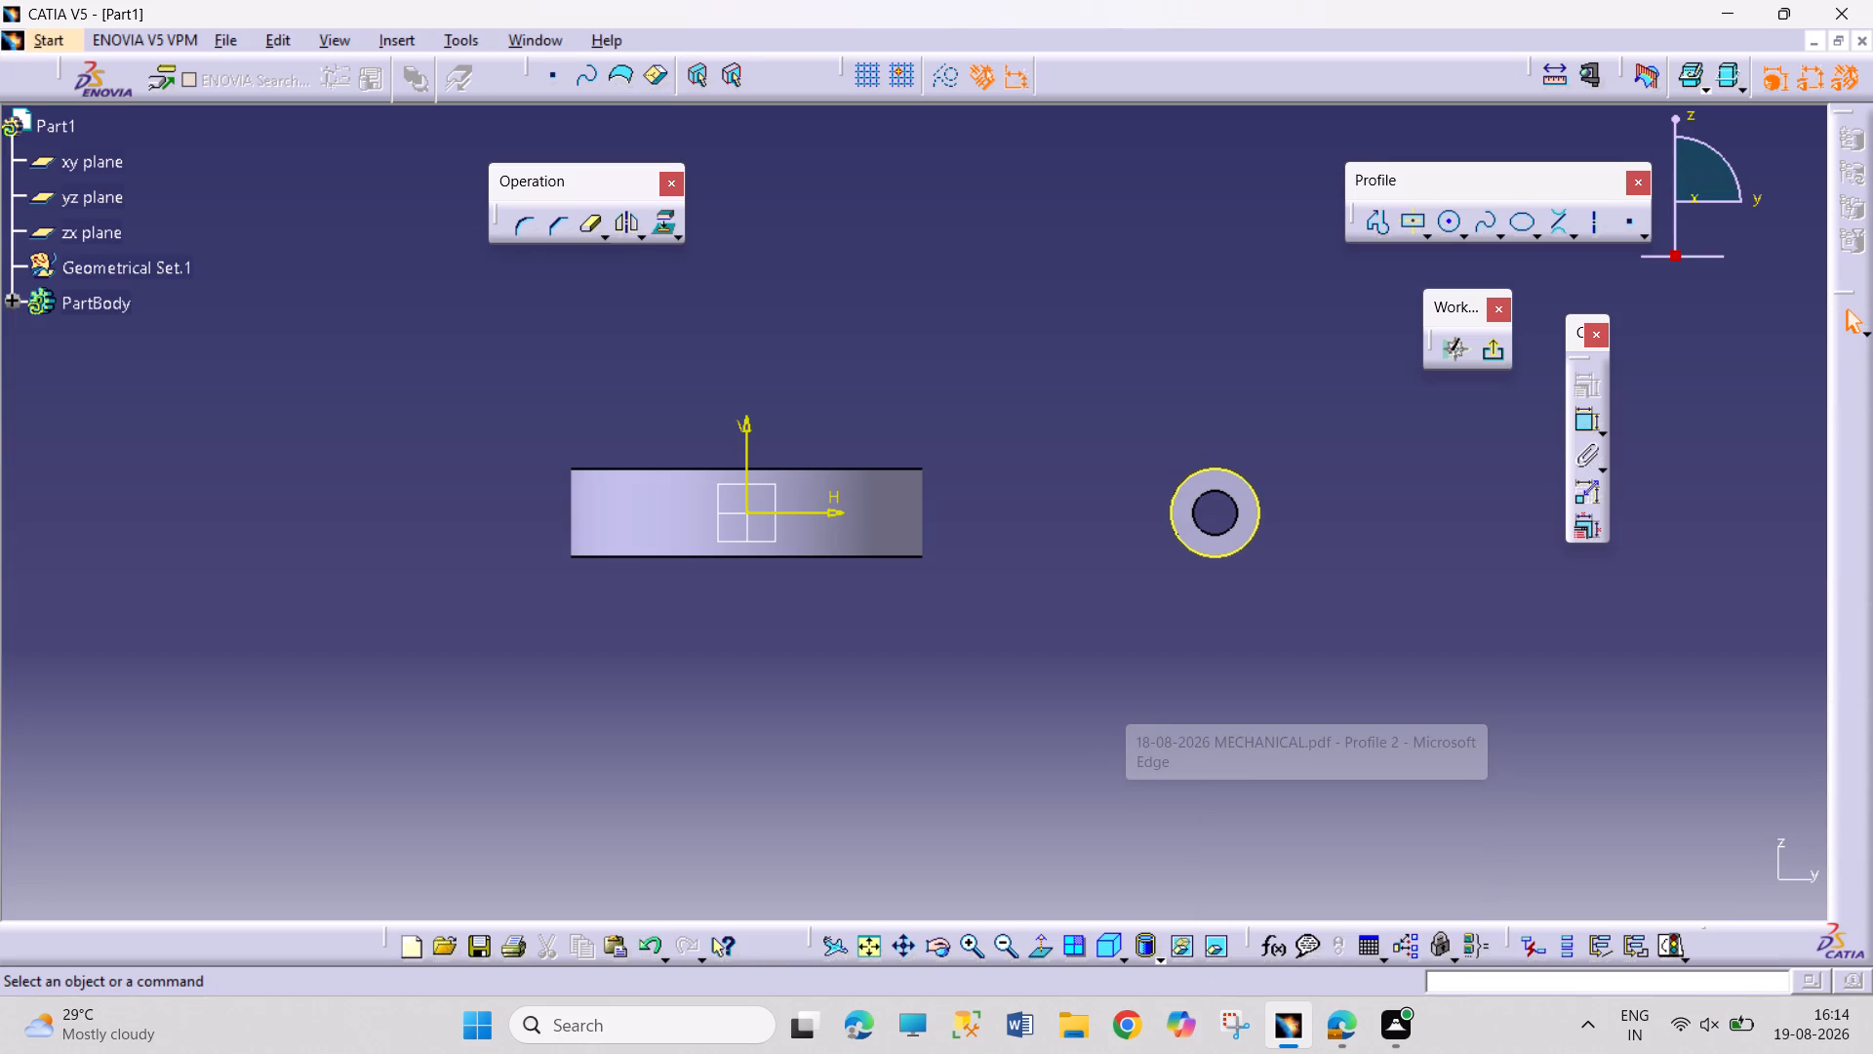
Draw a rectangle straddling the H axis from within the ring's side view to inside the projected boss circle.
{"action": "left_click", "coordinate": [1429, 236]}
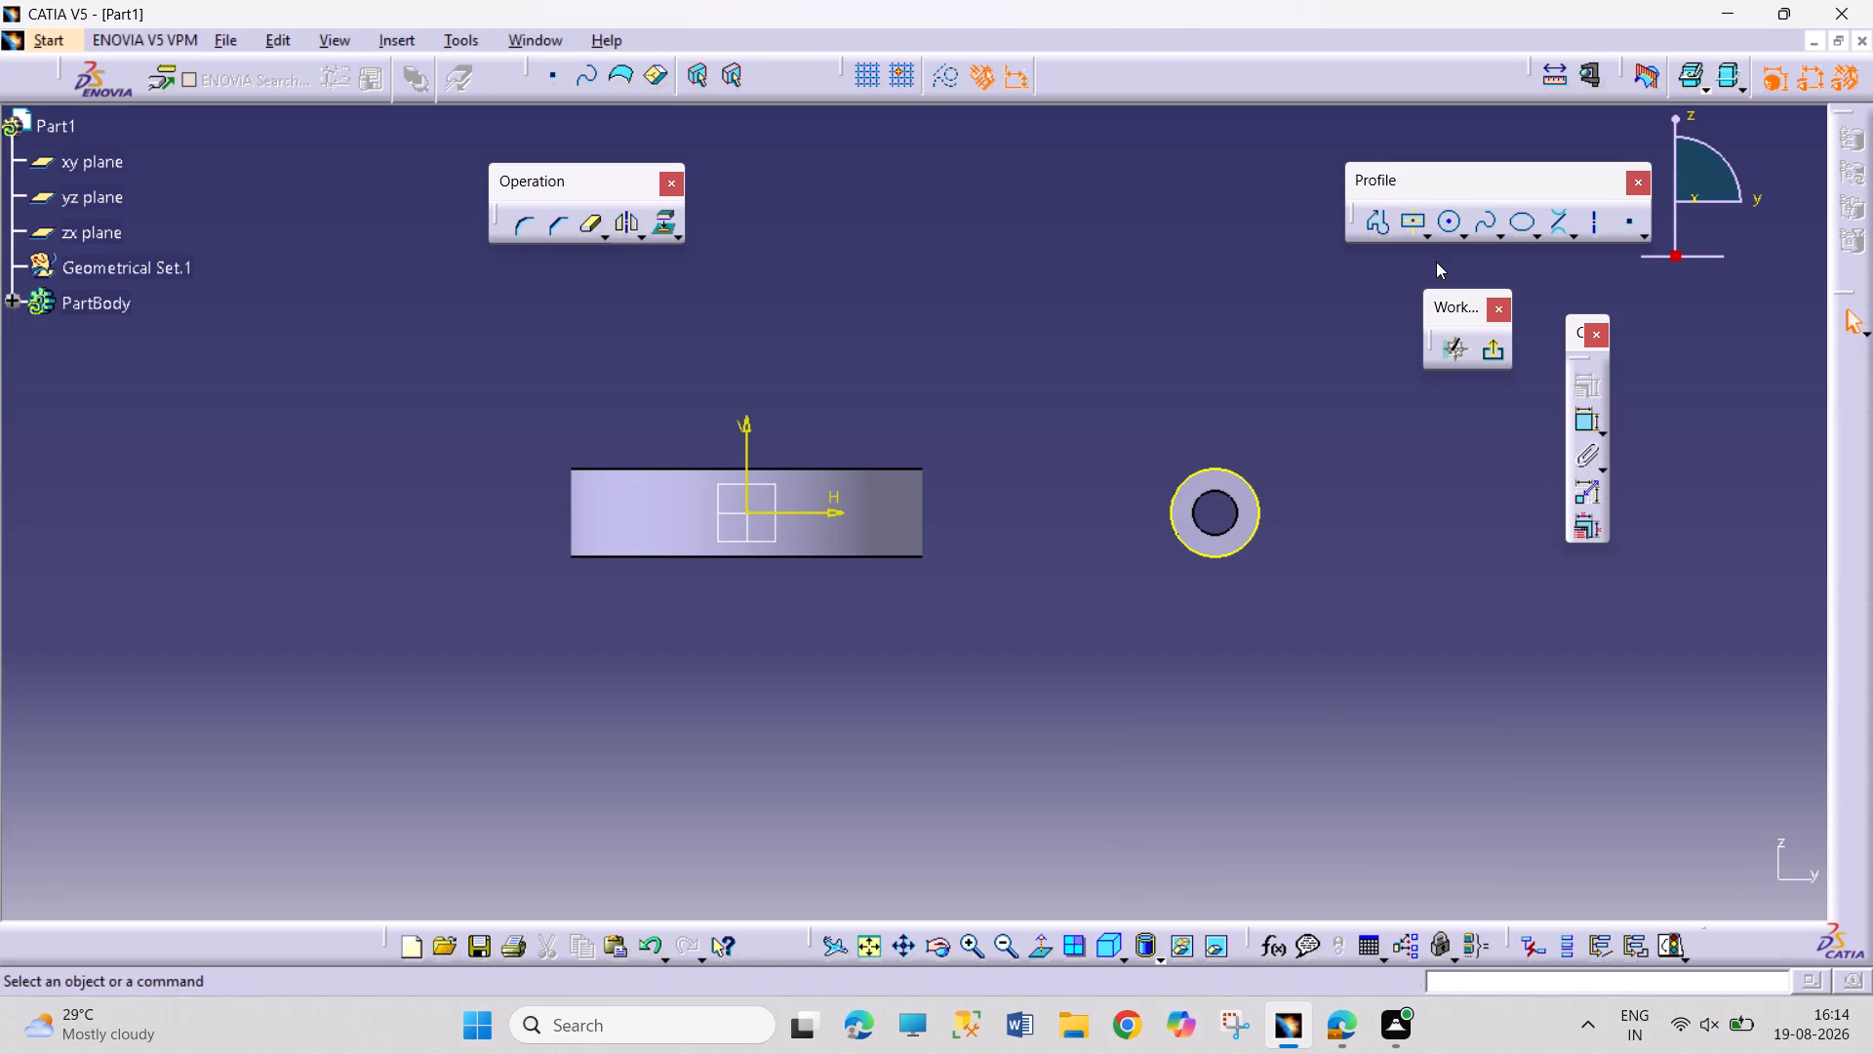
{"action": "left_click", "coordinate": [1426, 235]}
{"action": "left_click", "coordinate": [1454, 262]}
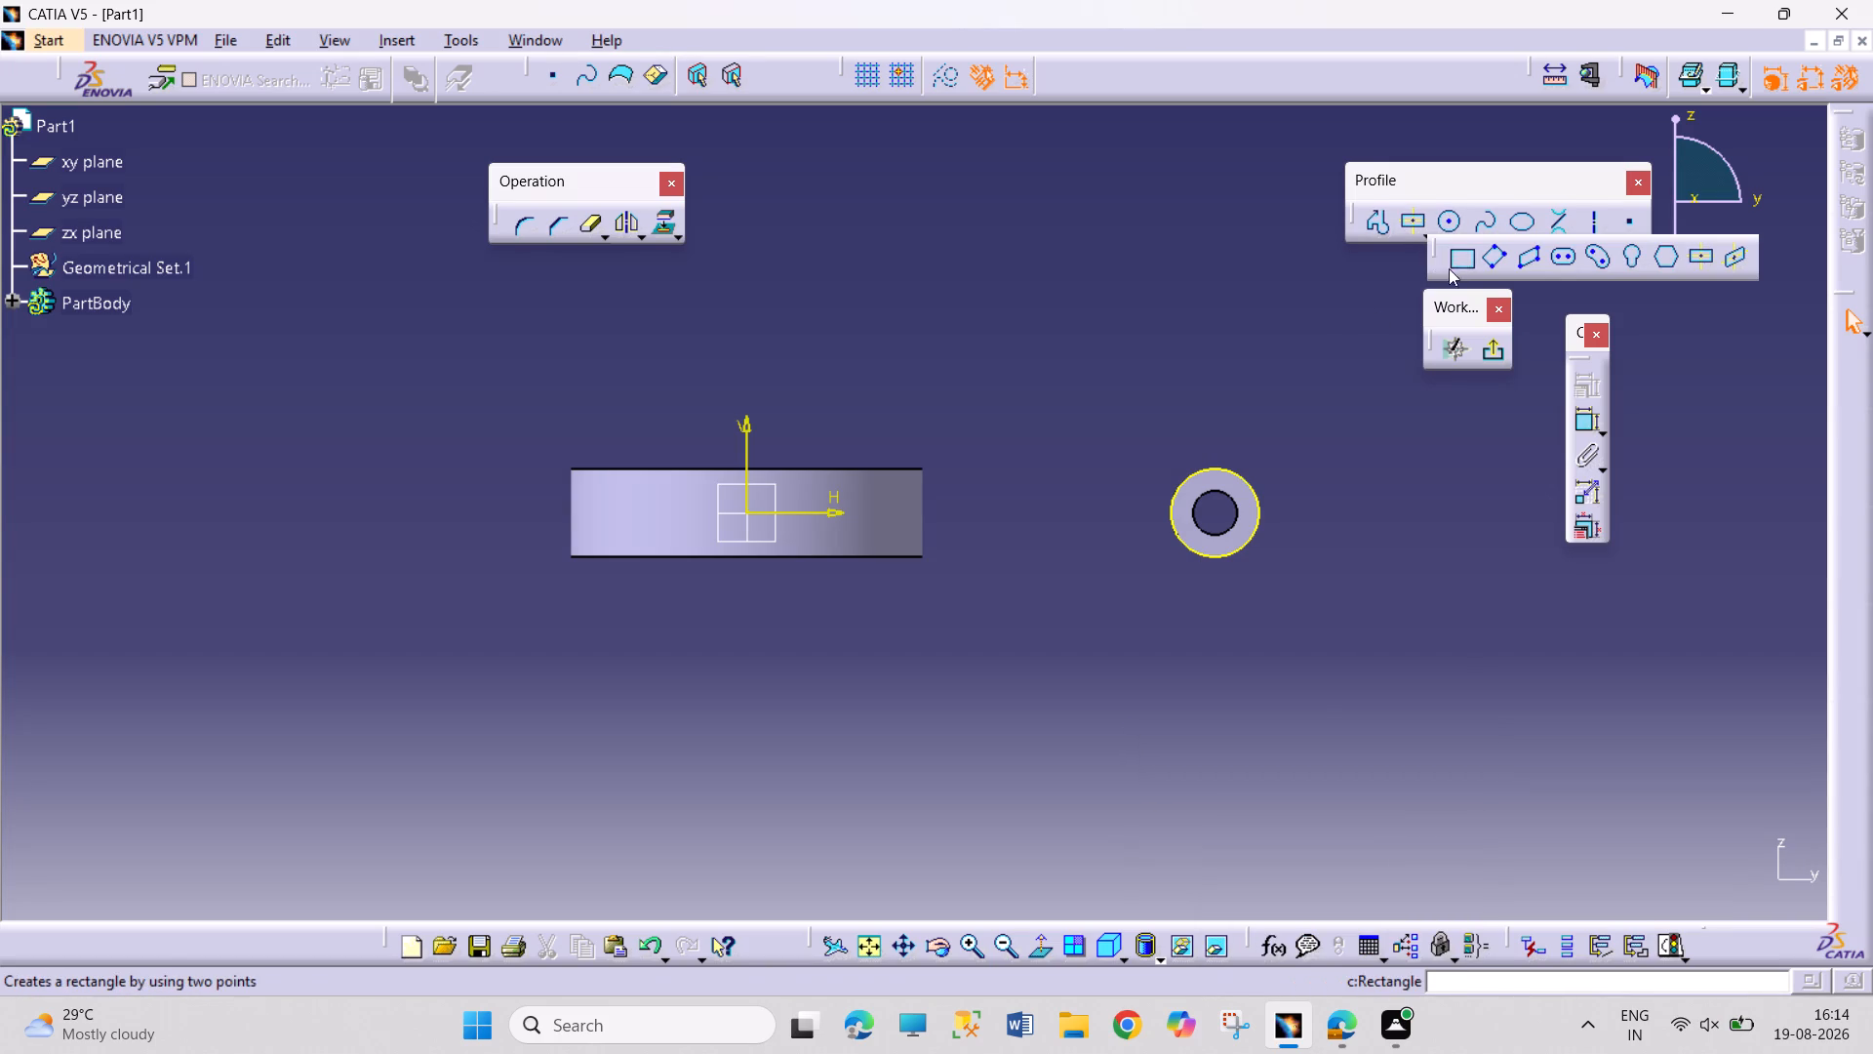
{"action": "left_click", "coordinate": [806, 491]}
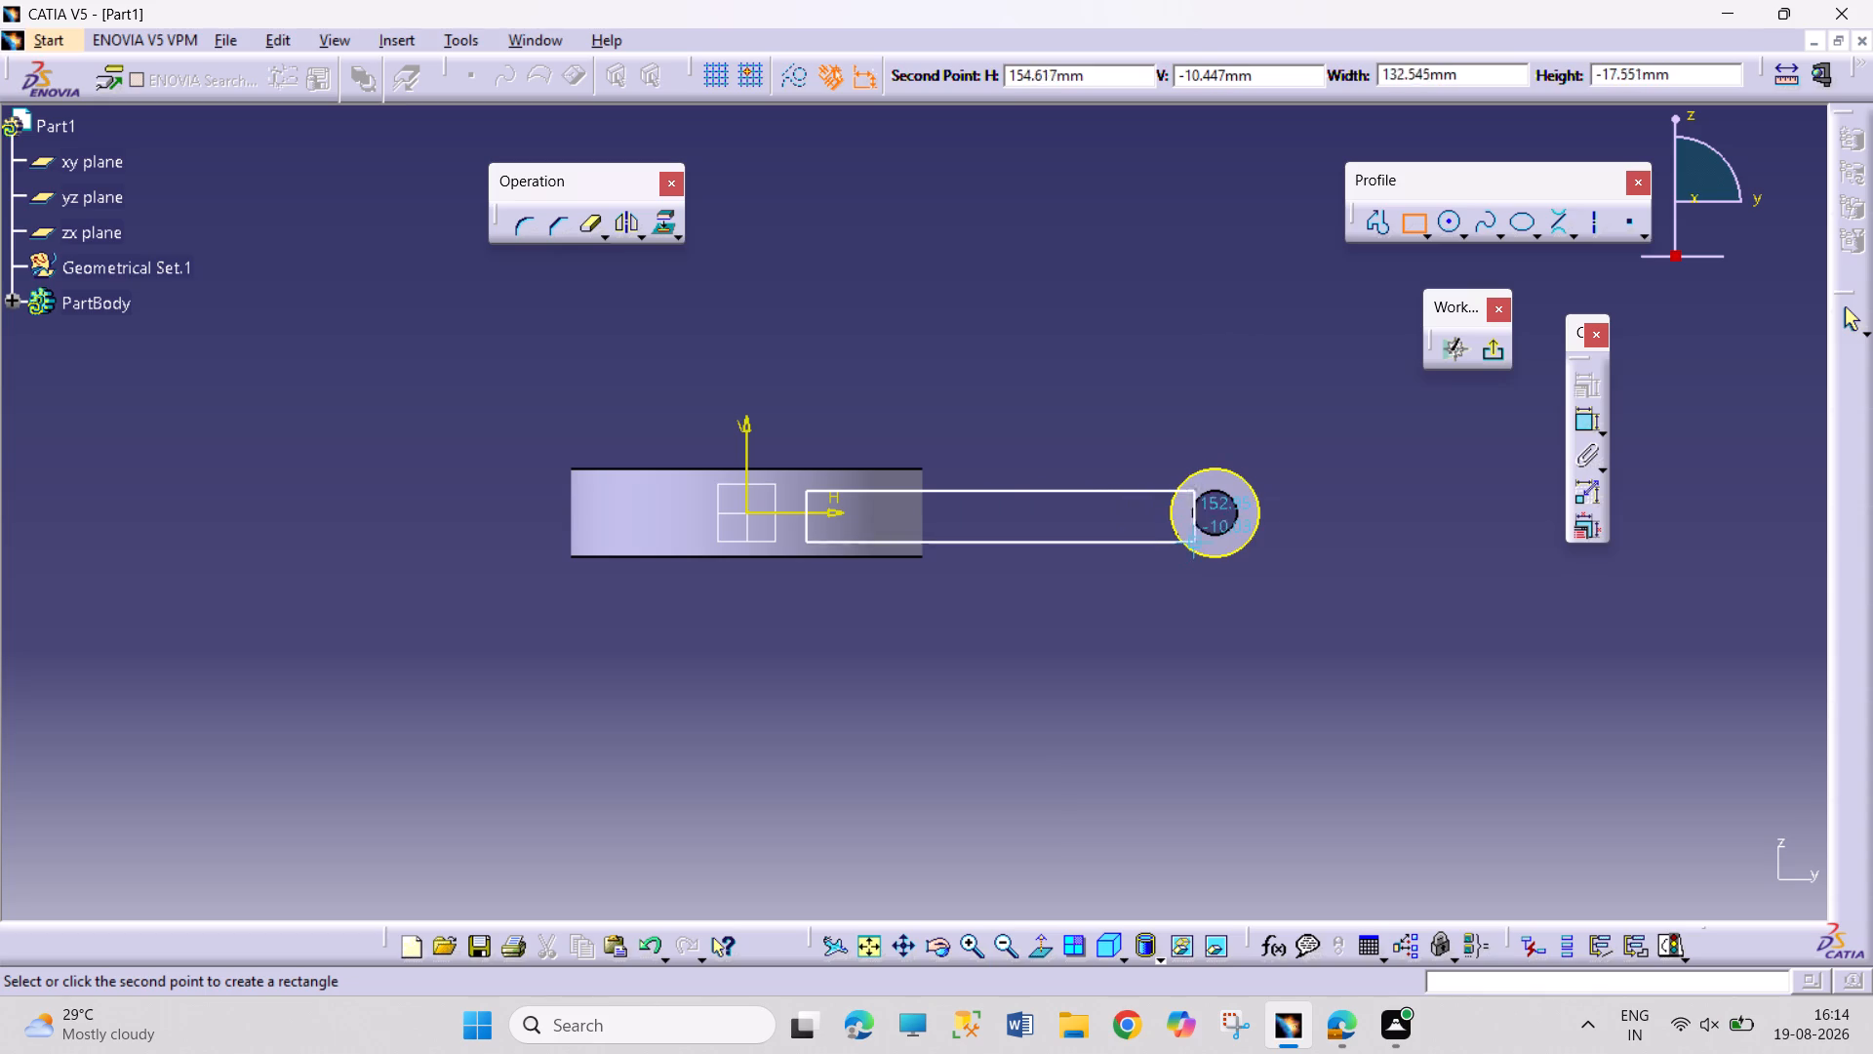
{"action": "left_click", "coordinate": [1230, 541]}
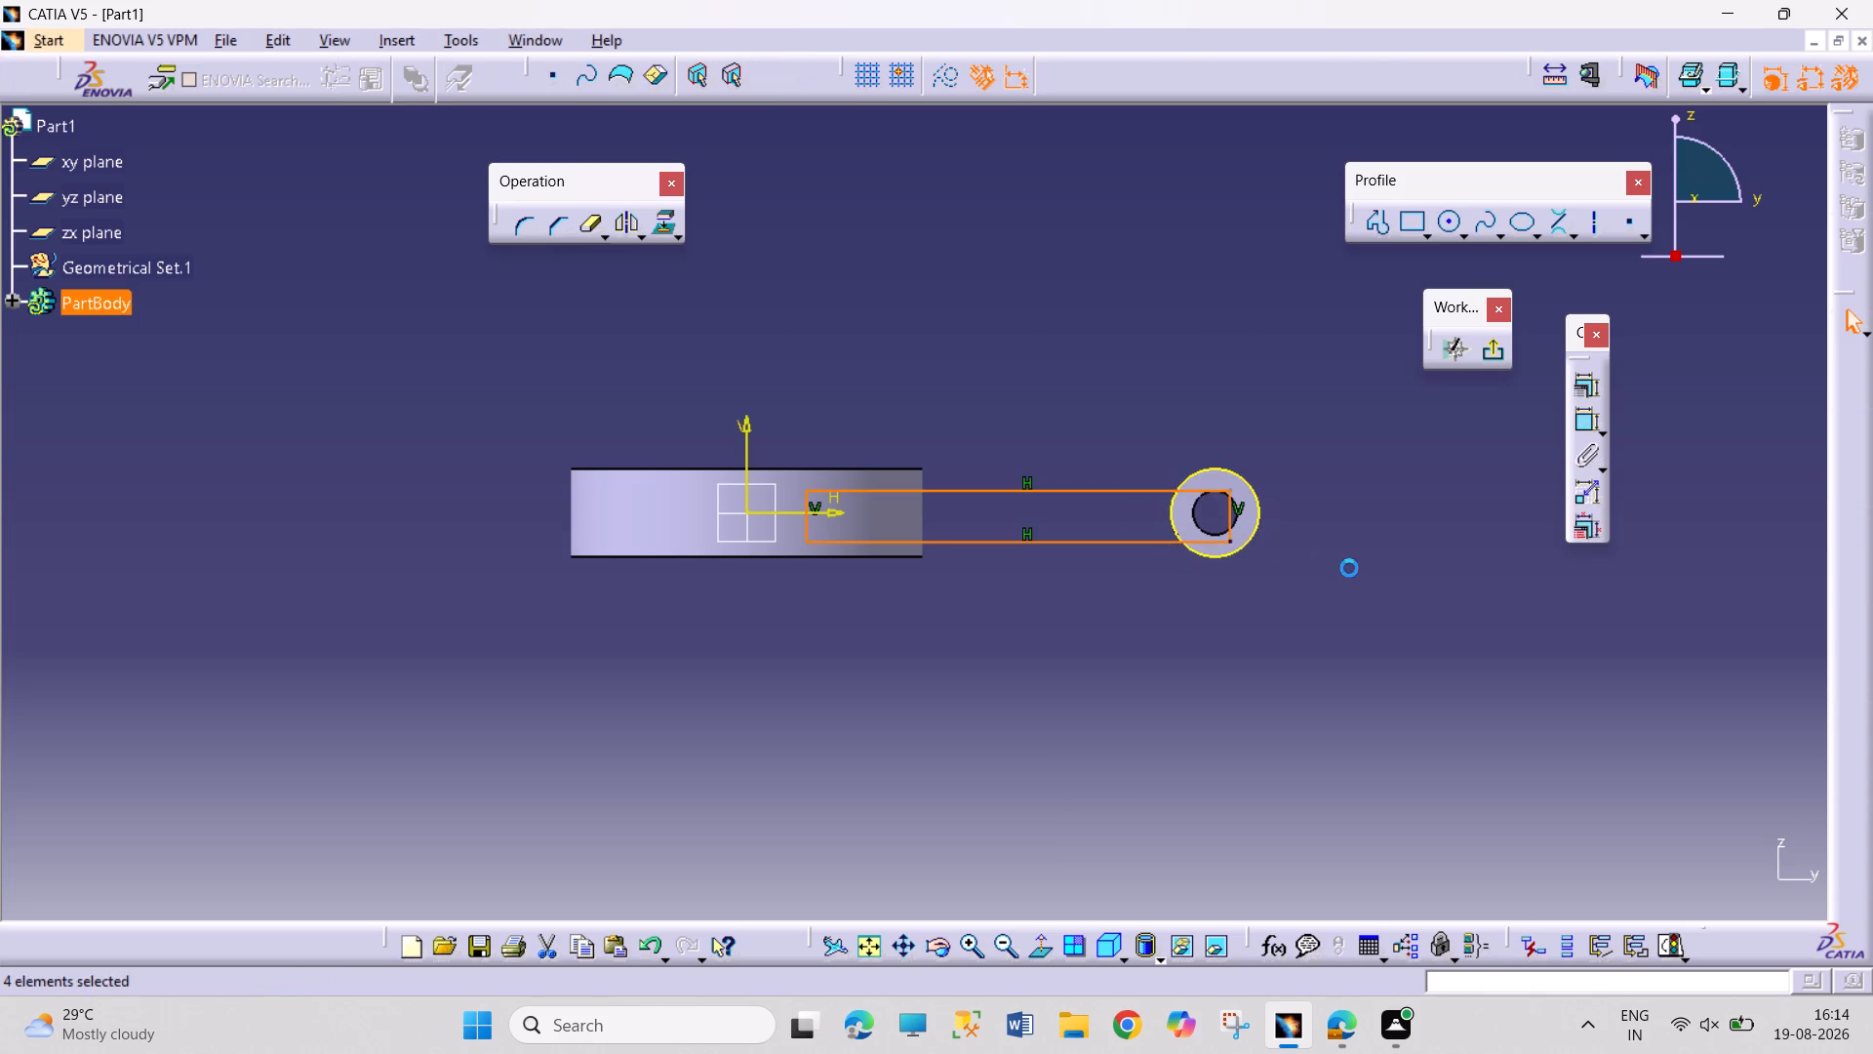
{"action": "left_click", "coordinate": [1374, 573]}
Constrain the rectangle's two long horizontal sides with Symmetry about the H axis.
{"action": "left_click", "coordinate": [1116, 490]}
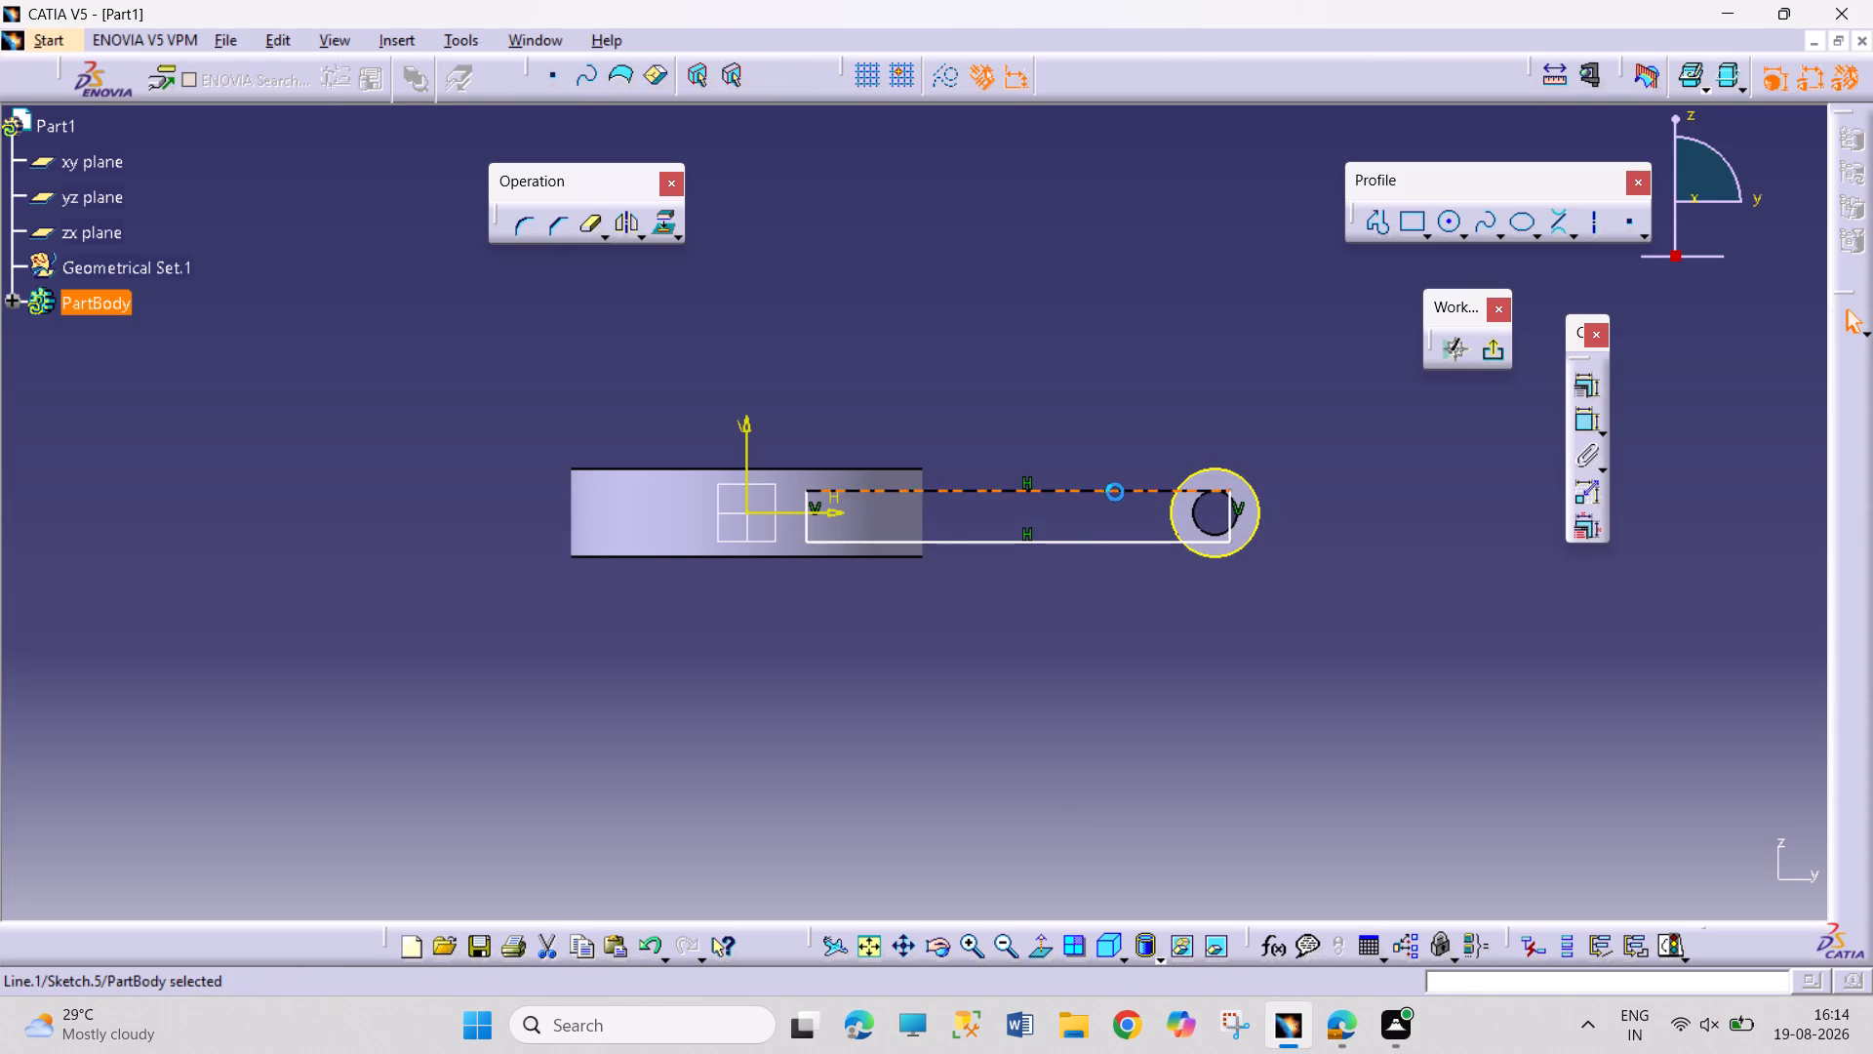
{"action": "left_click", "coordinate": [1065, 542], "text": "ctrl"}
{"action": "left_click", "coordinate": [830, 512], "text": "ctrl"}
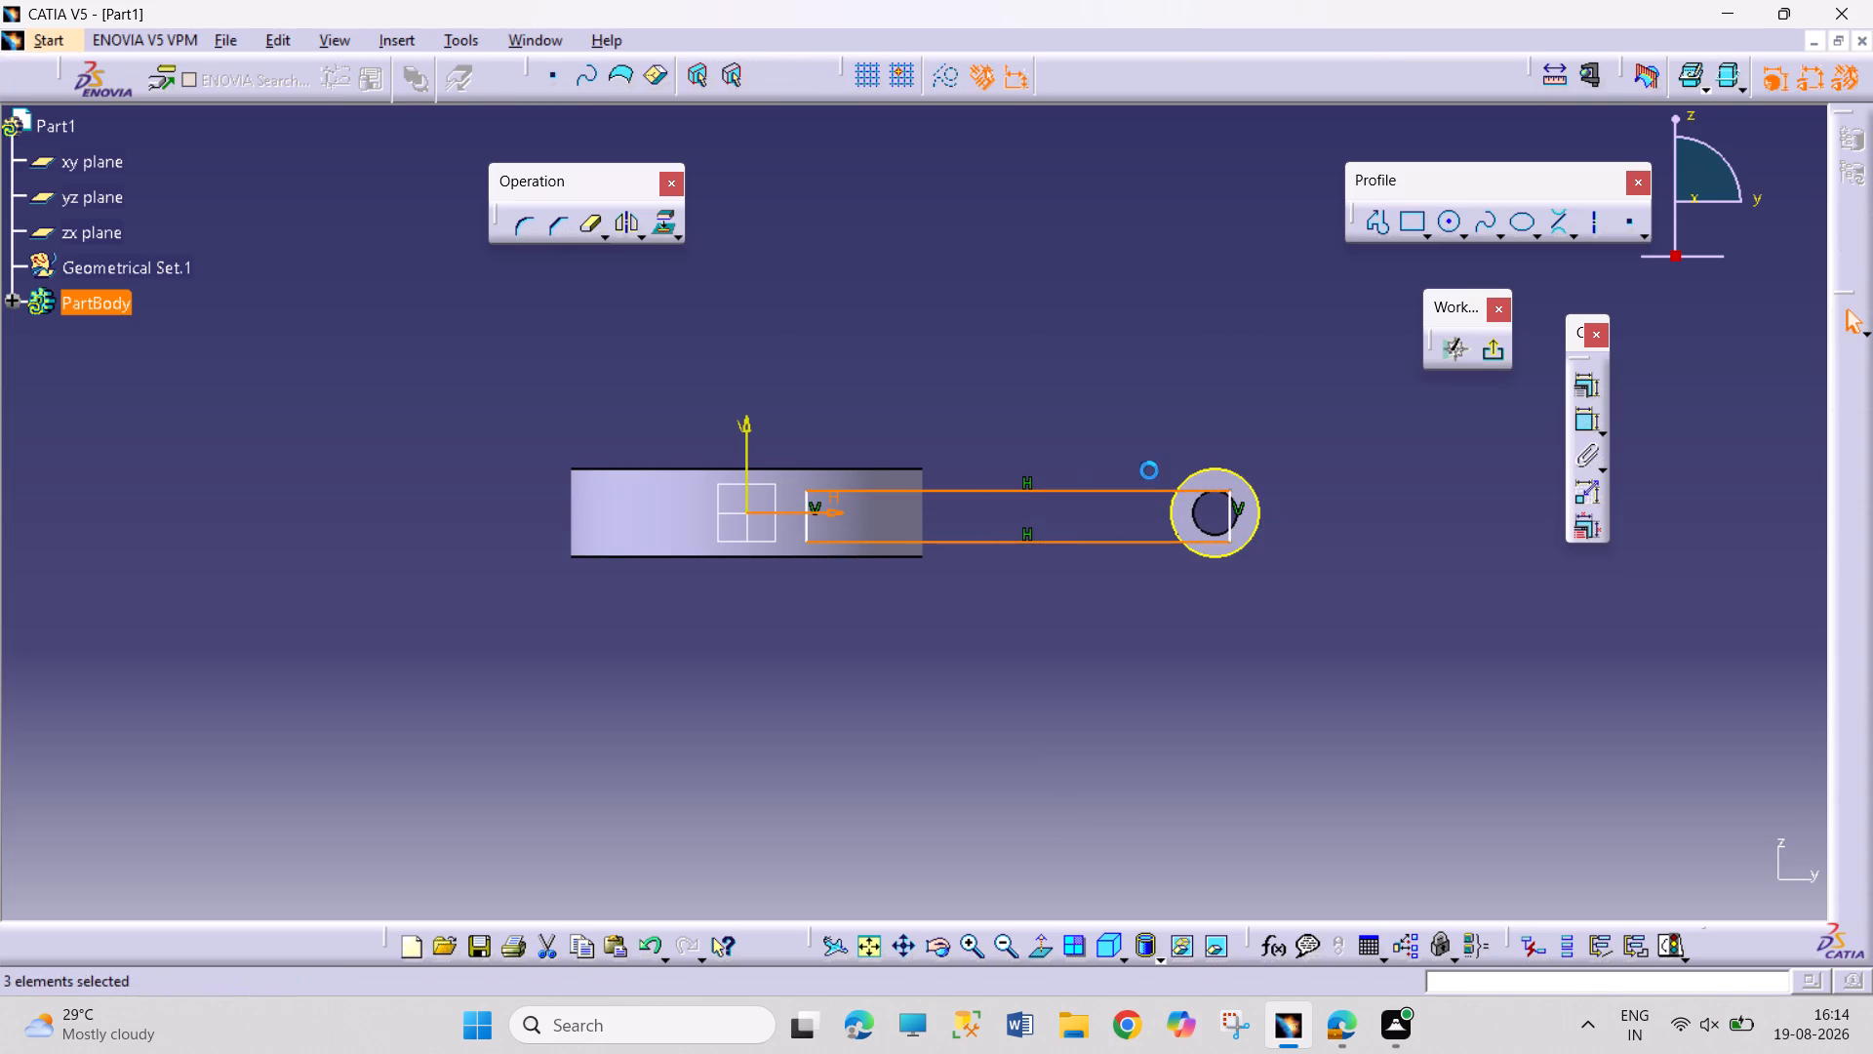
{"action": "left_click", "coordinate": [1590, 387]}
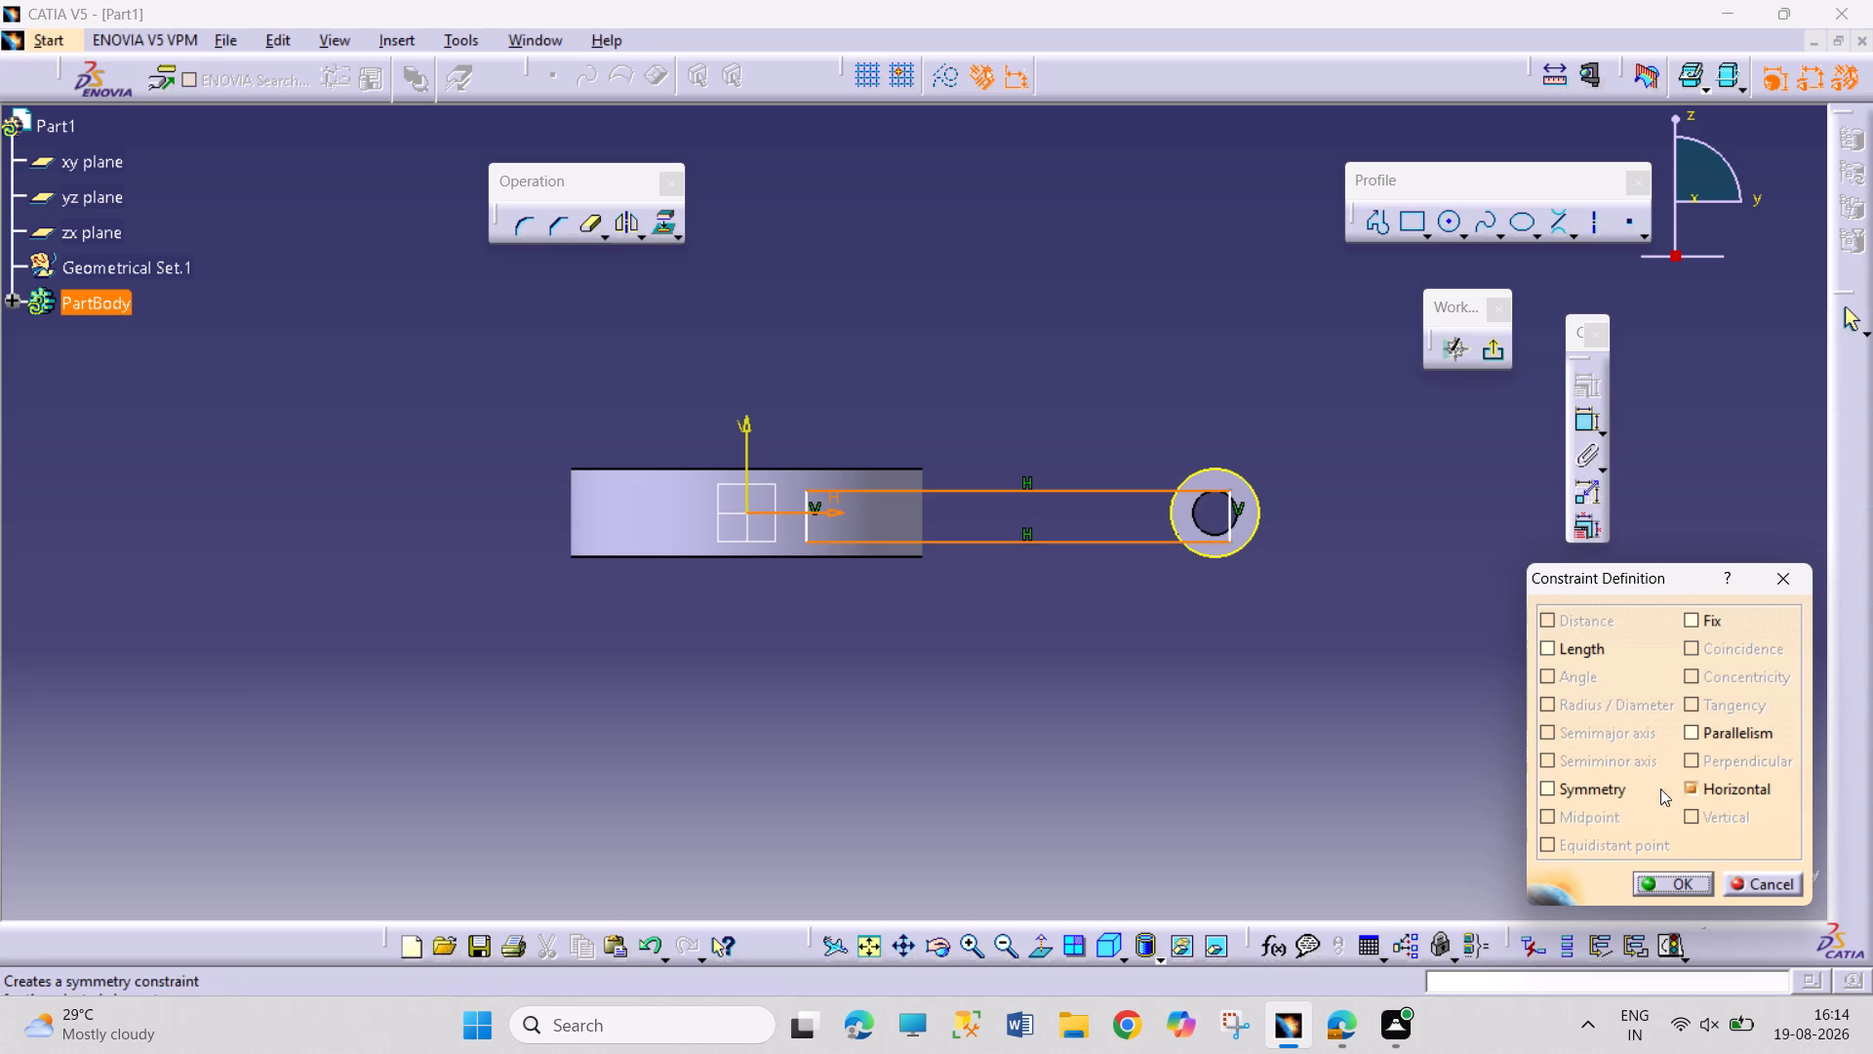
{"action": "left_click", "coordinate": [1570, 788]}
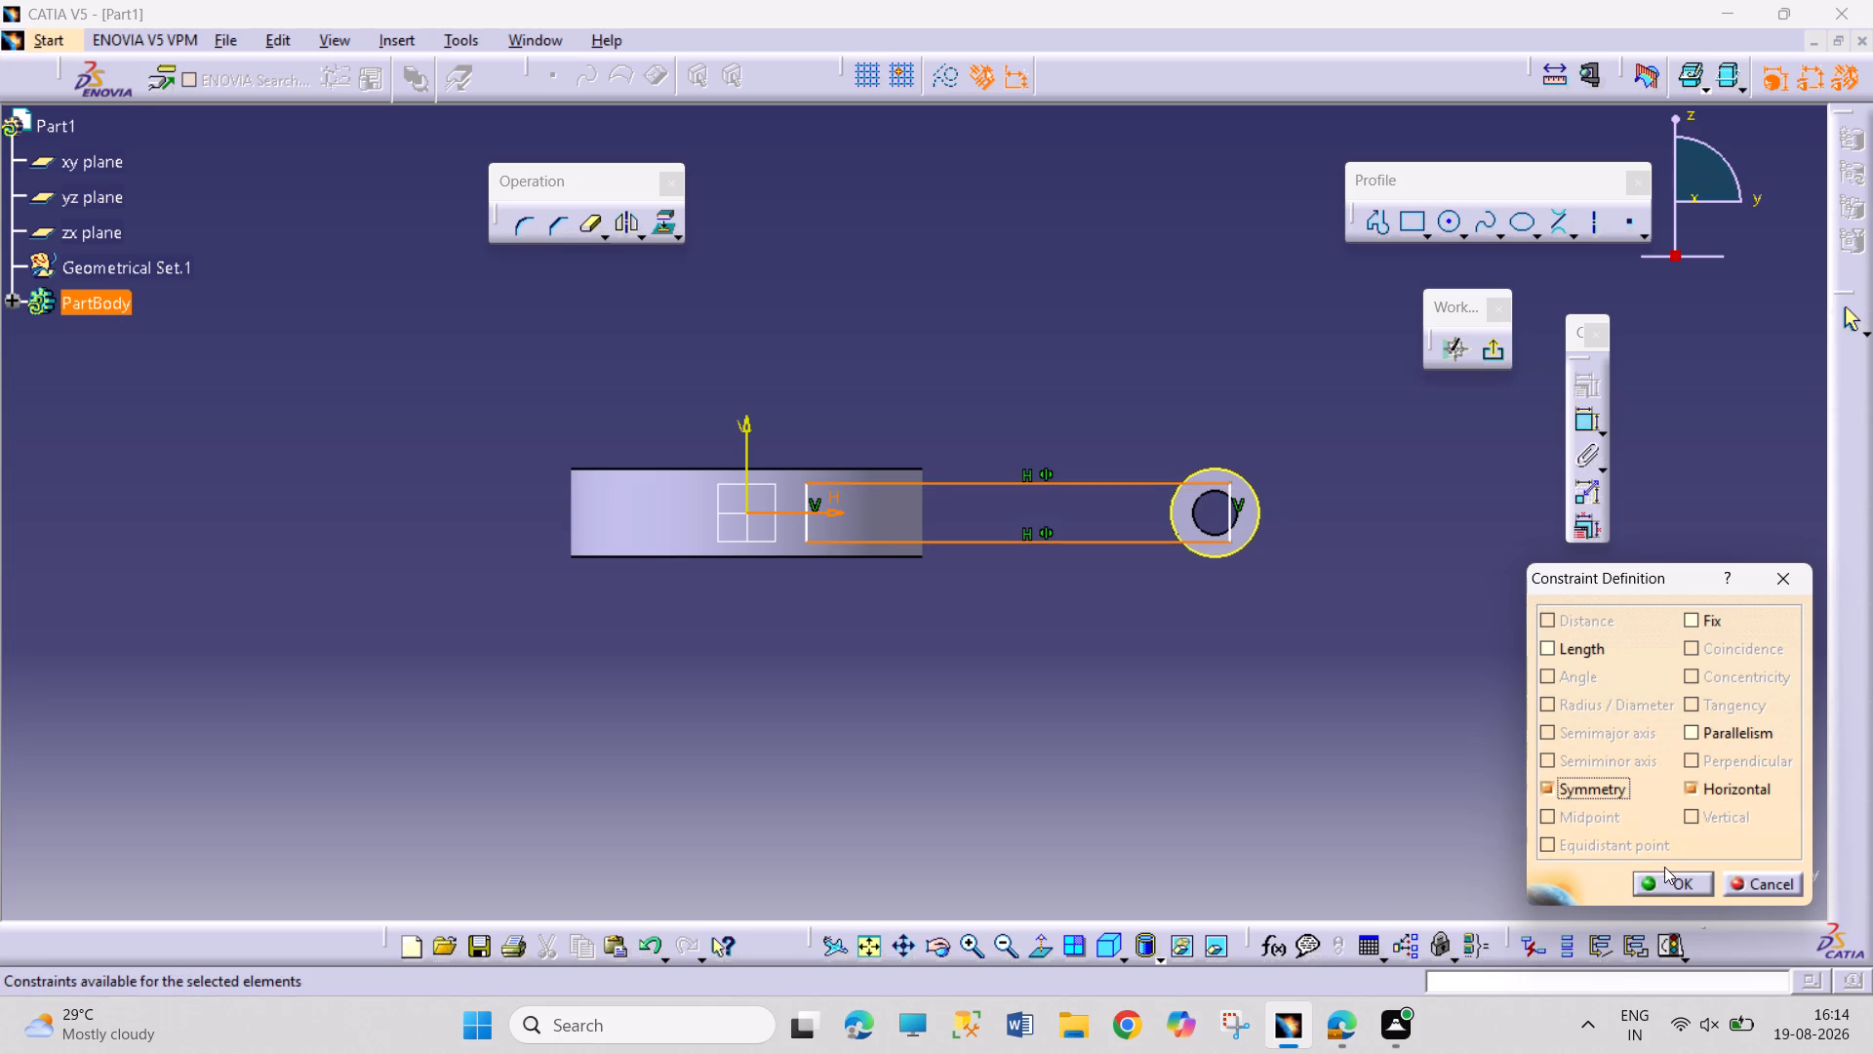
{"action": "left_click", "coordinate": [1667, 875]}
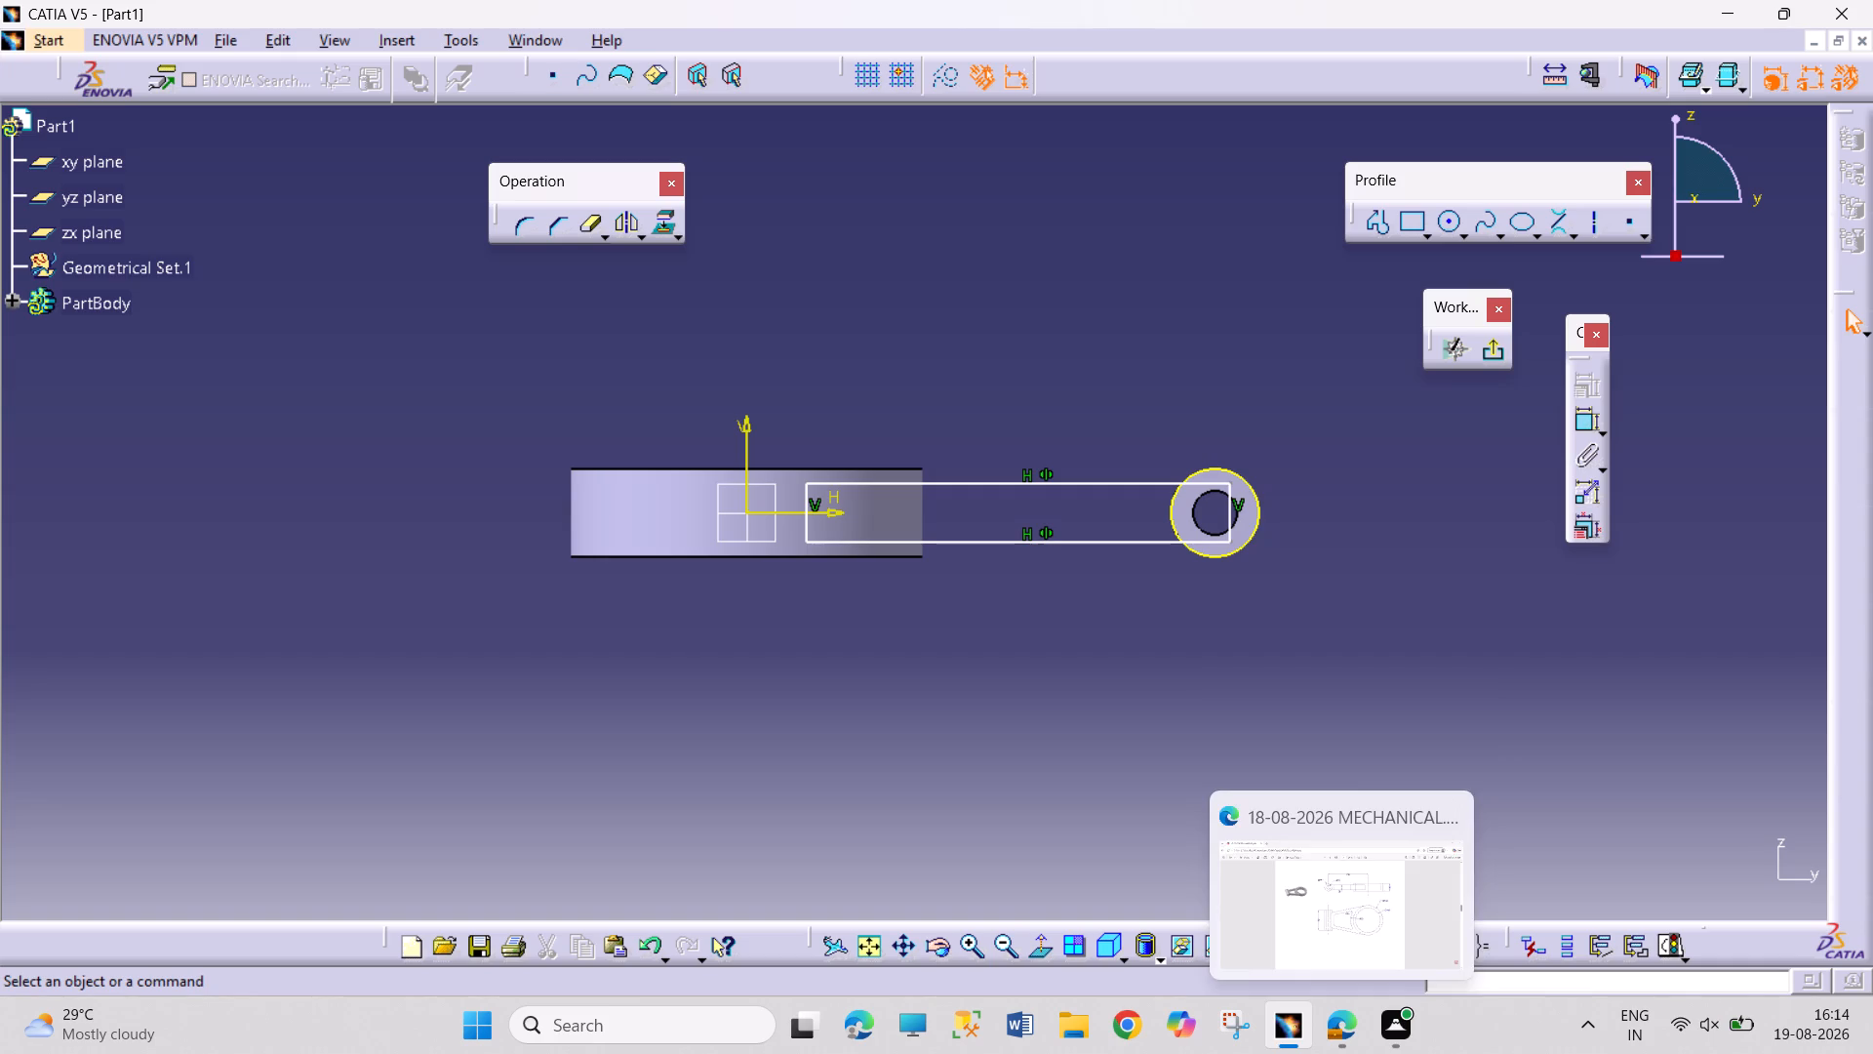
Dimension the rectangle's vertical side at the boss end and set its length to 20 mm.
{"action": "left_click", "coordinate": [1580, 424]}
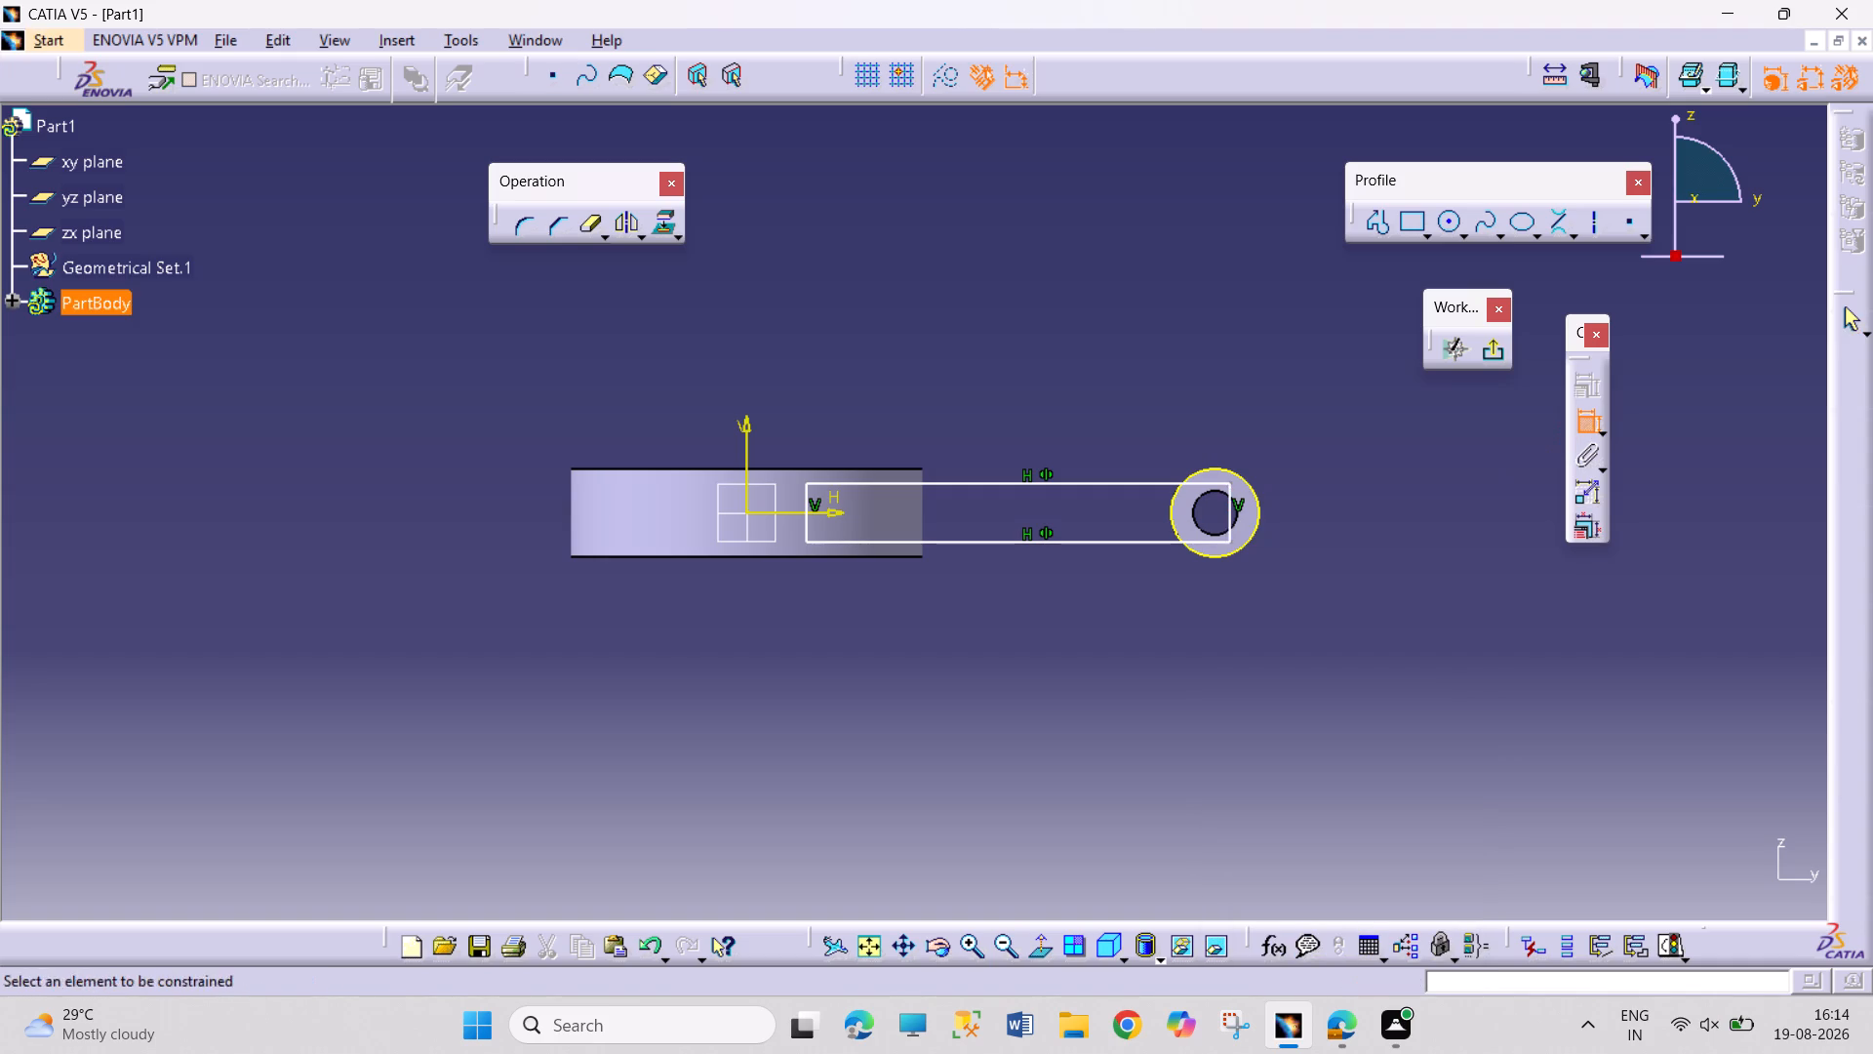
{"action": "left_click", "coordinate": [1229, 520]}
{"action": "left_click", "coordinate": [1327, 451]}
{"action": "double_click", "coordinate": [1333, 446]}
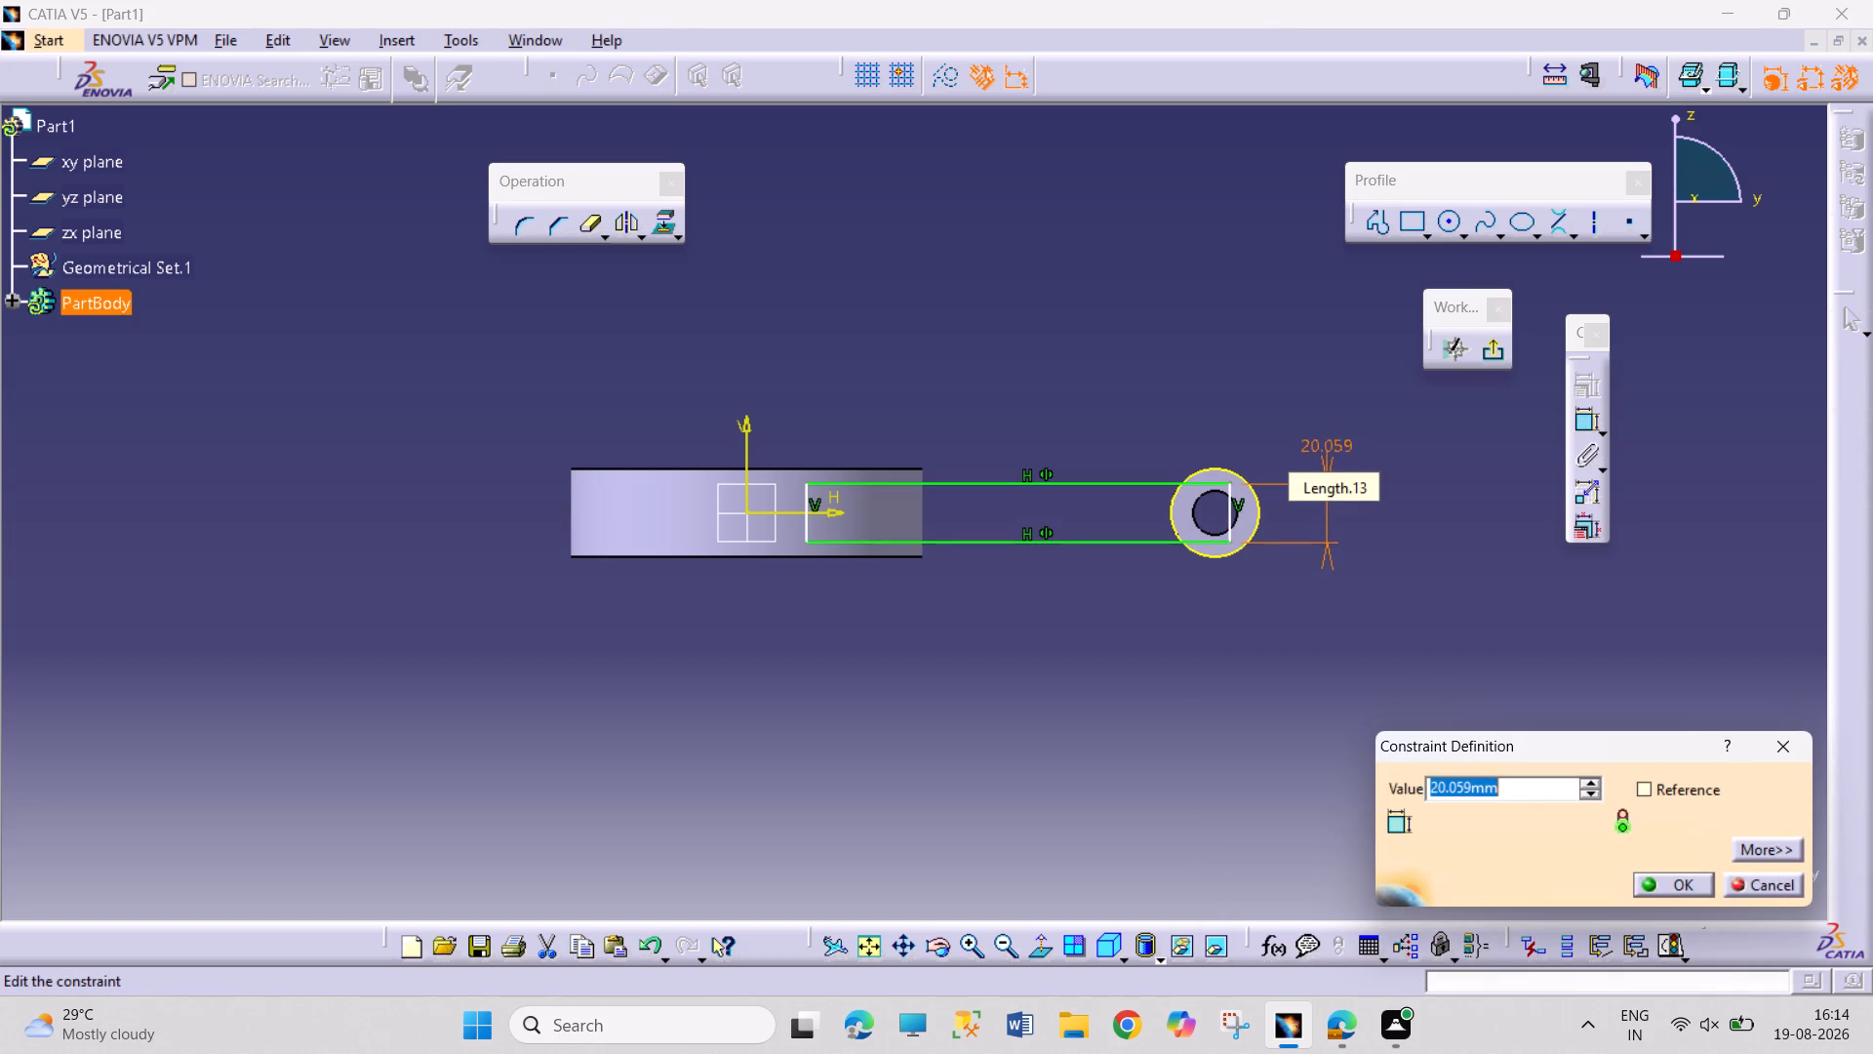
{"action": "type", "text": "20"}
{"action": "key", "text": "Return"}
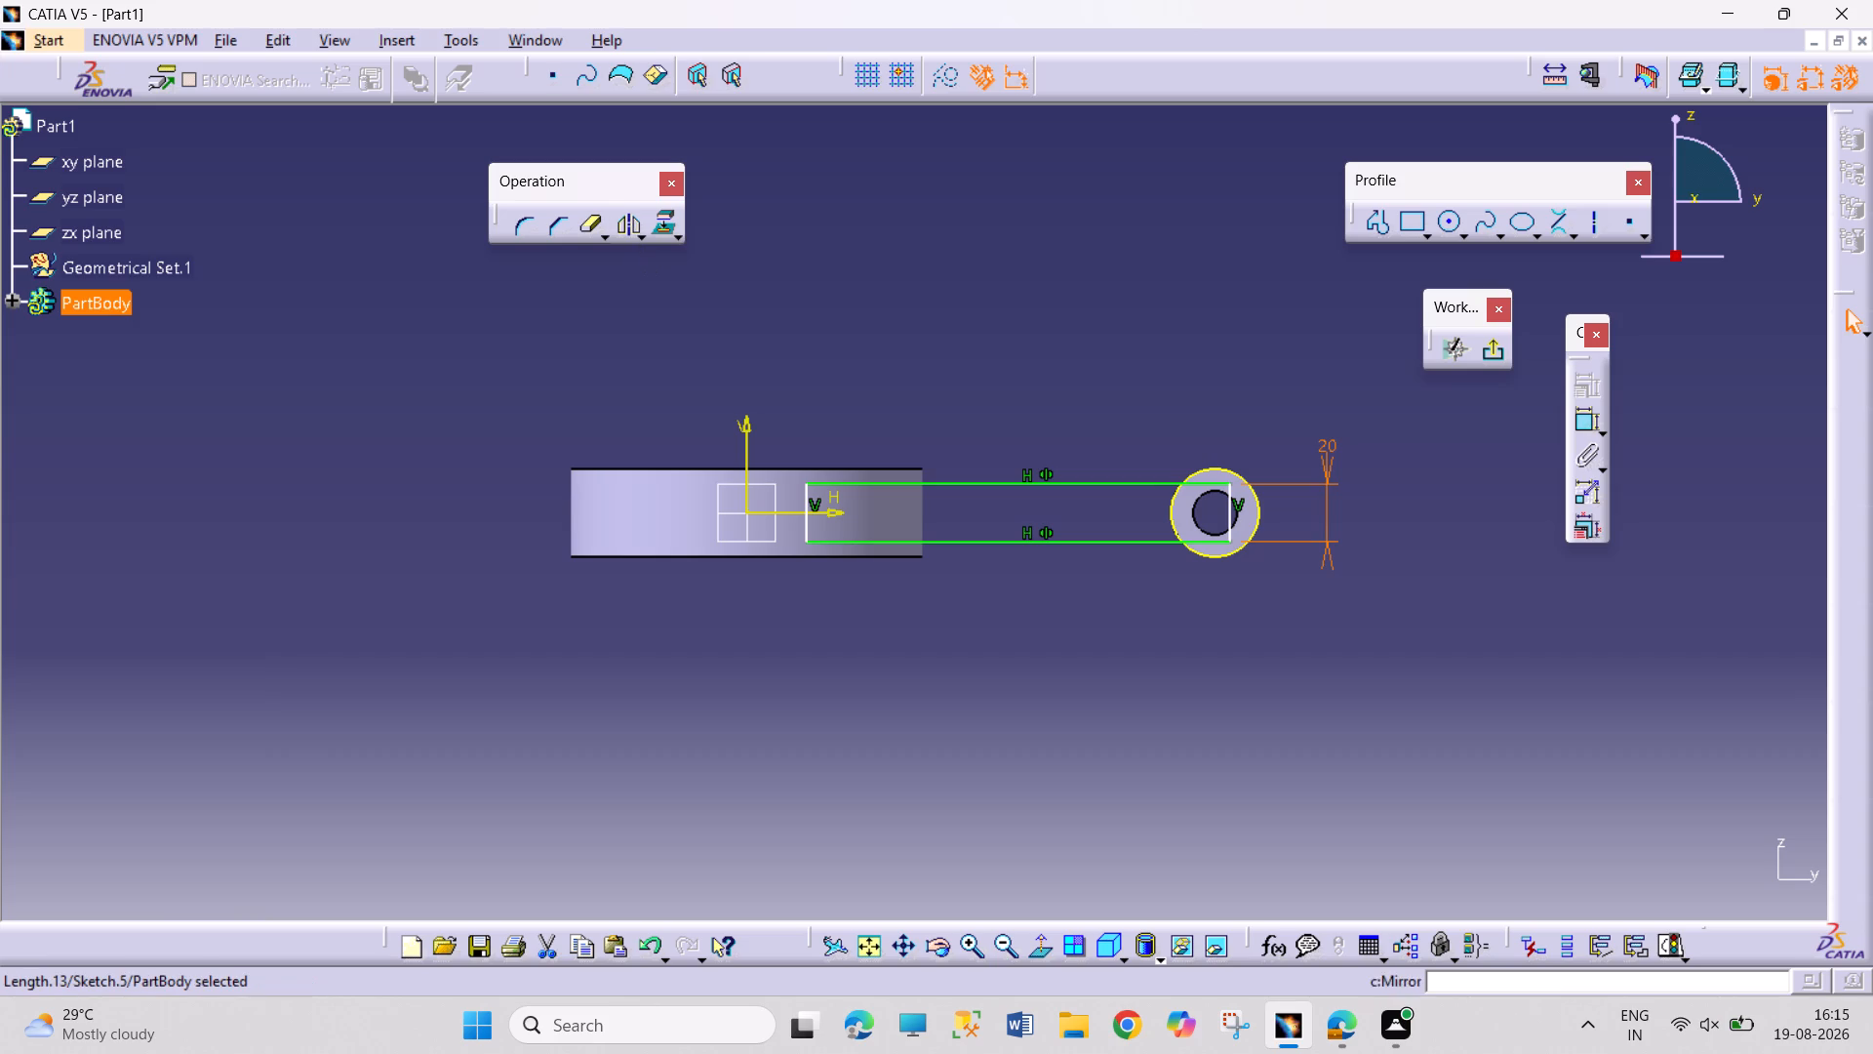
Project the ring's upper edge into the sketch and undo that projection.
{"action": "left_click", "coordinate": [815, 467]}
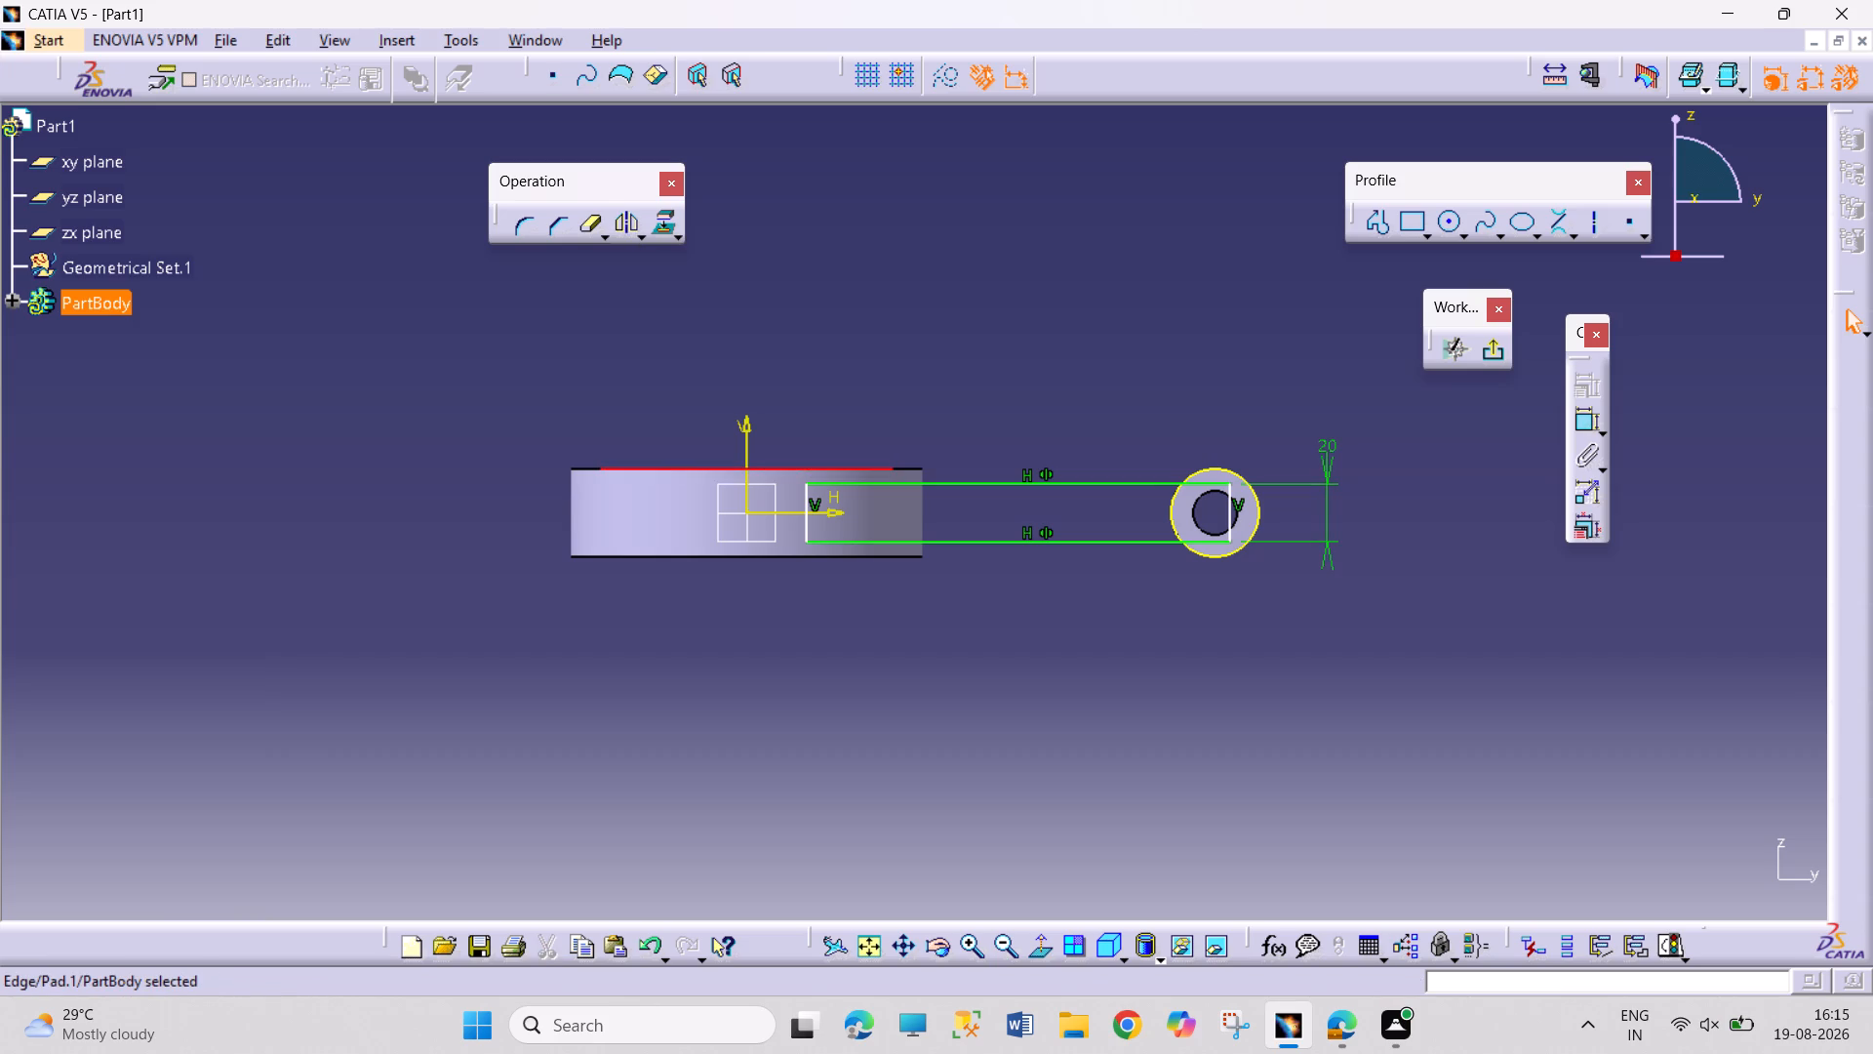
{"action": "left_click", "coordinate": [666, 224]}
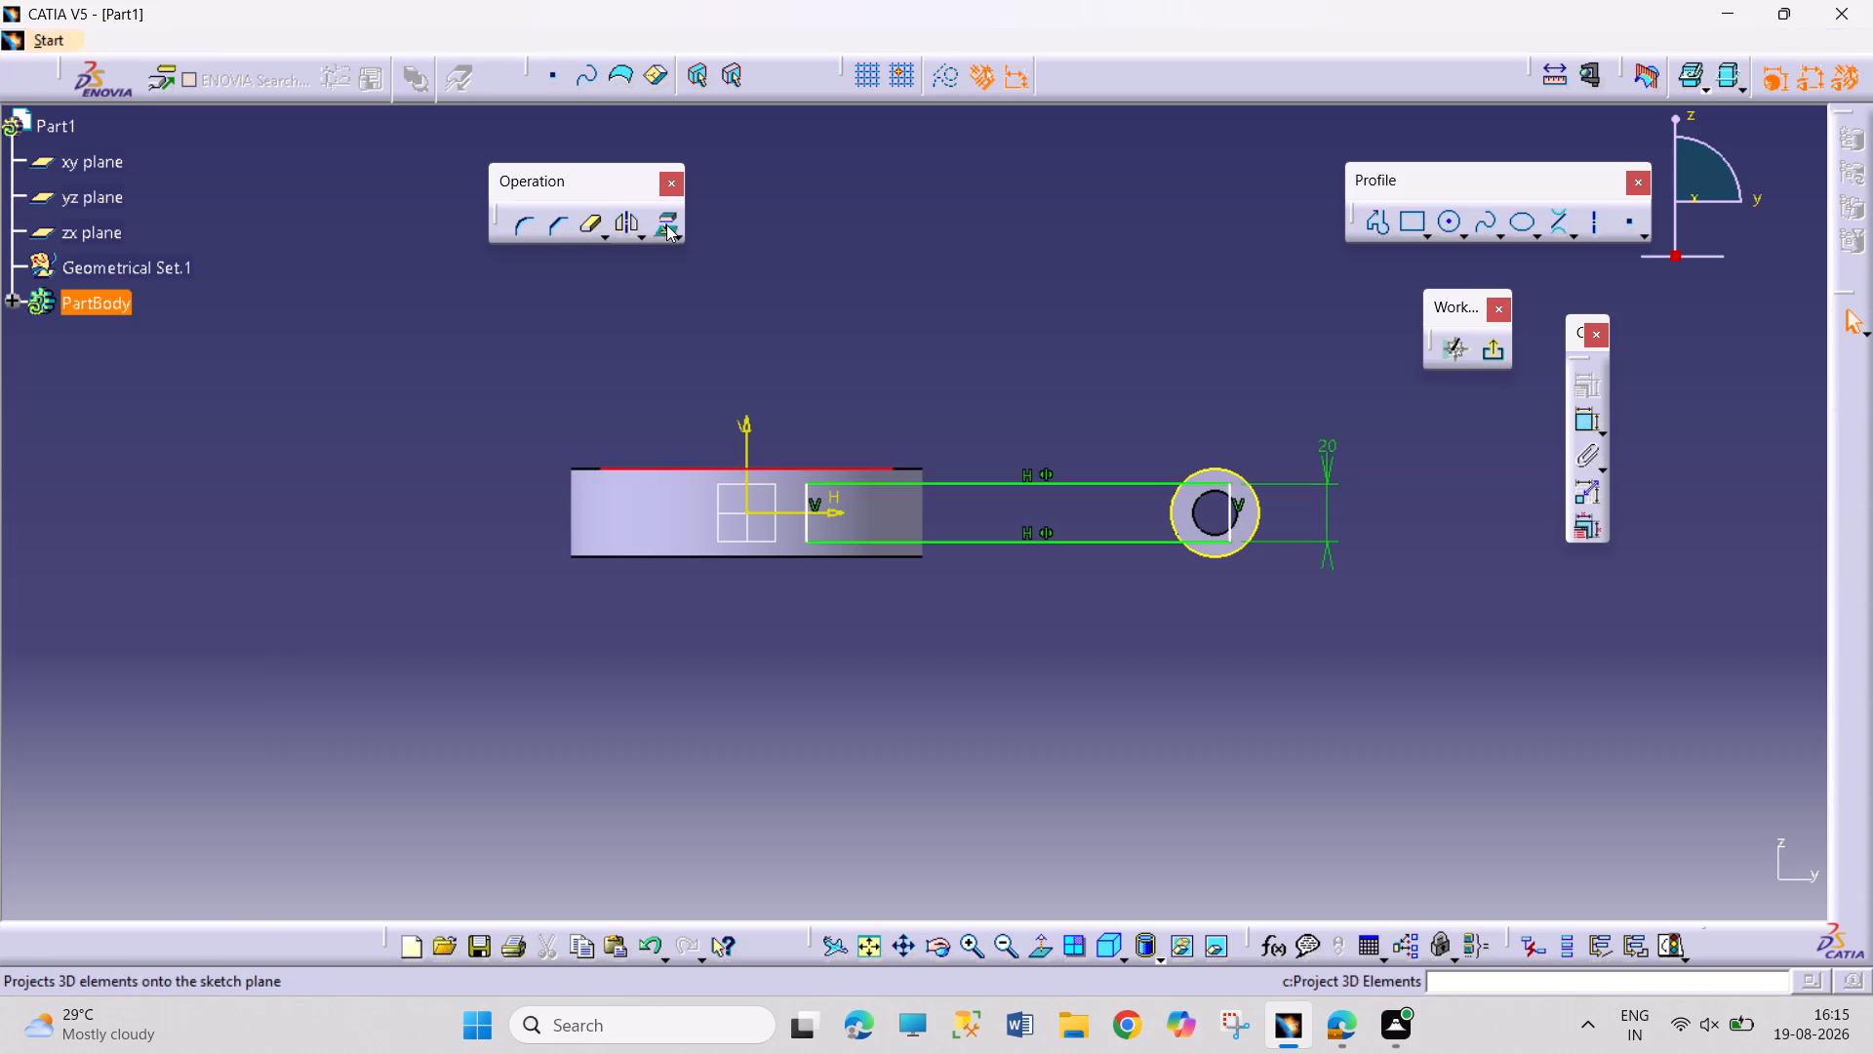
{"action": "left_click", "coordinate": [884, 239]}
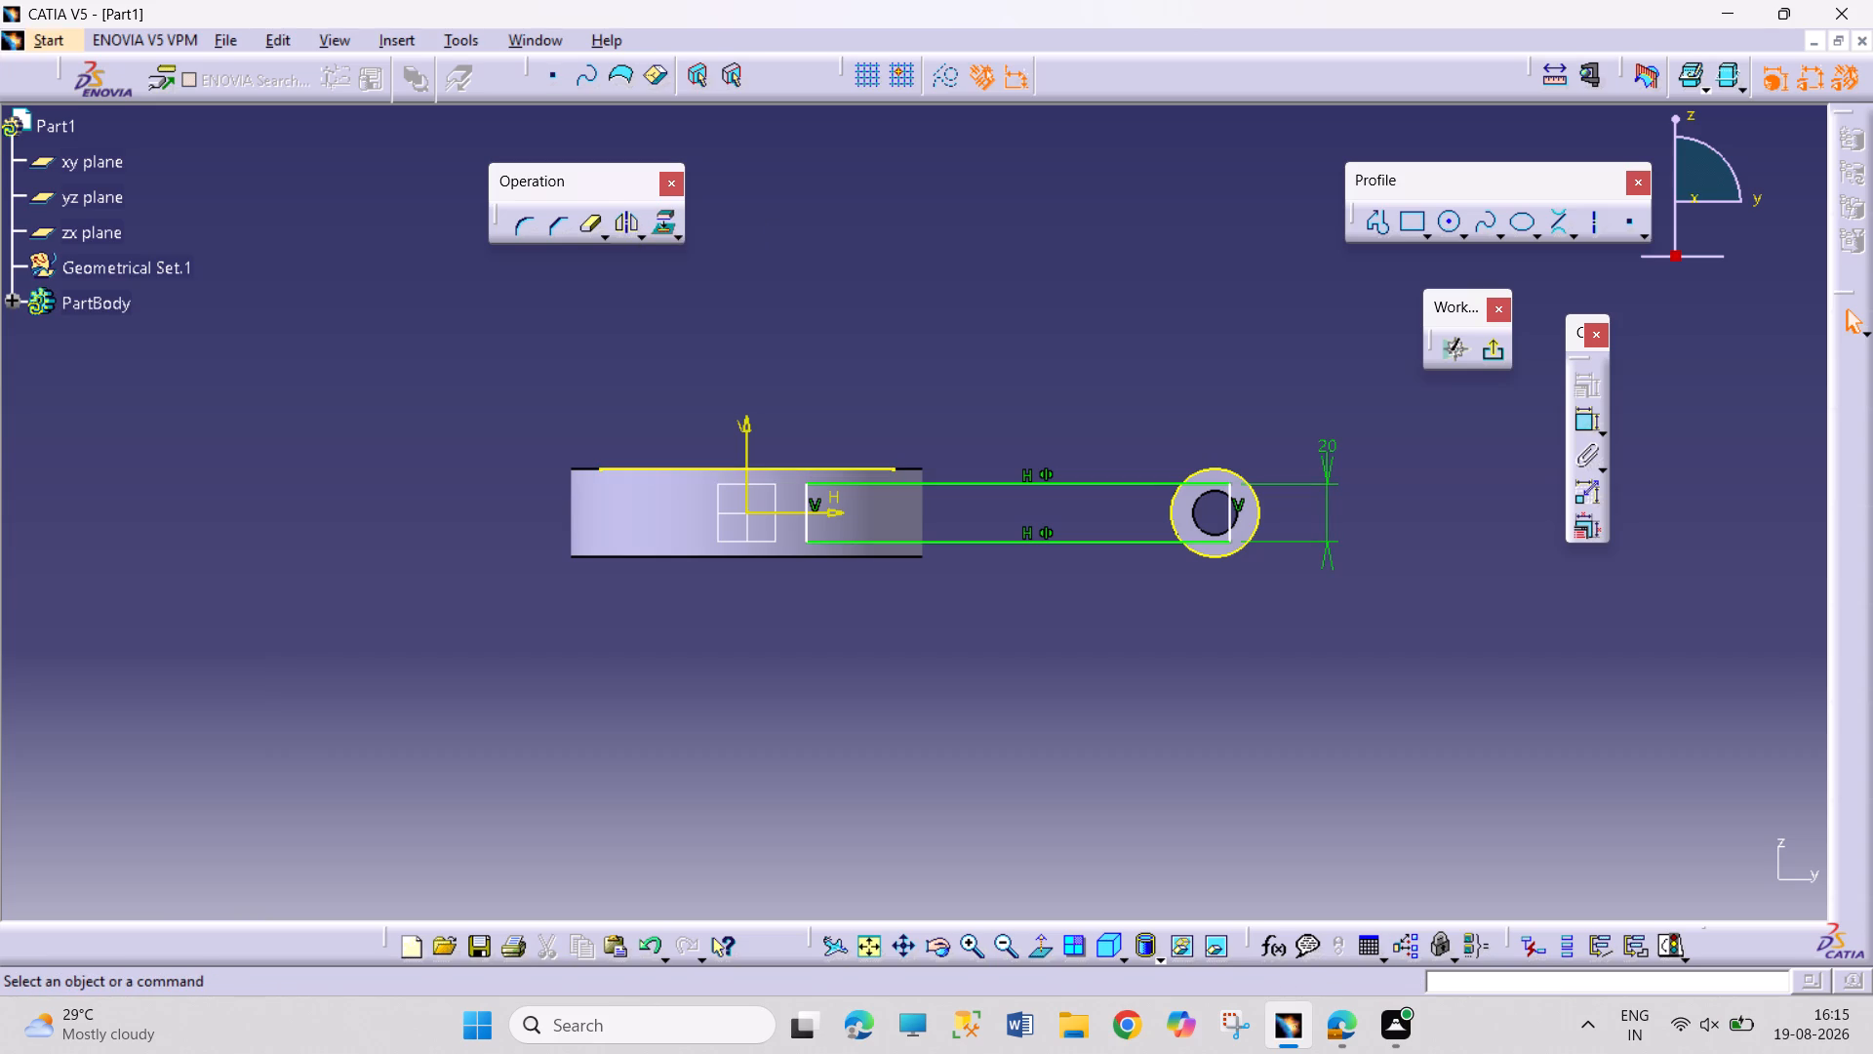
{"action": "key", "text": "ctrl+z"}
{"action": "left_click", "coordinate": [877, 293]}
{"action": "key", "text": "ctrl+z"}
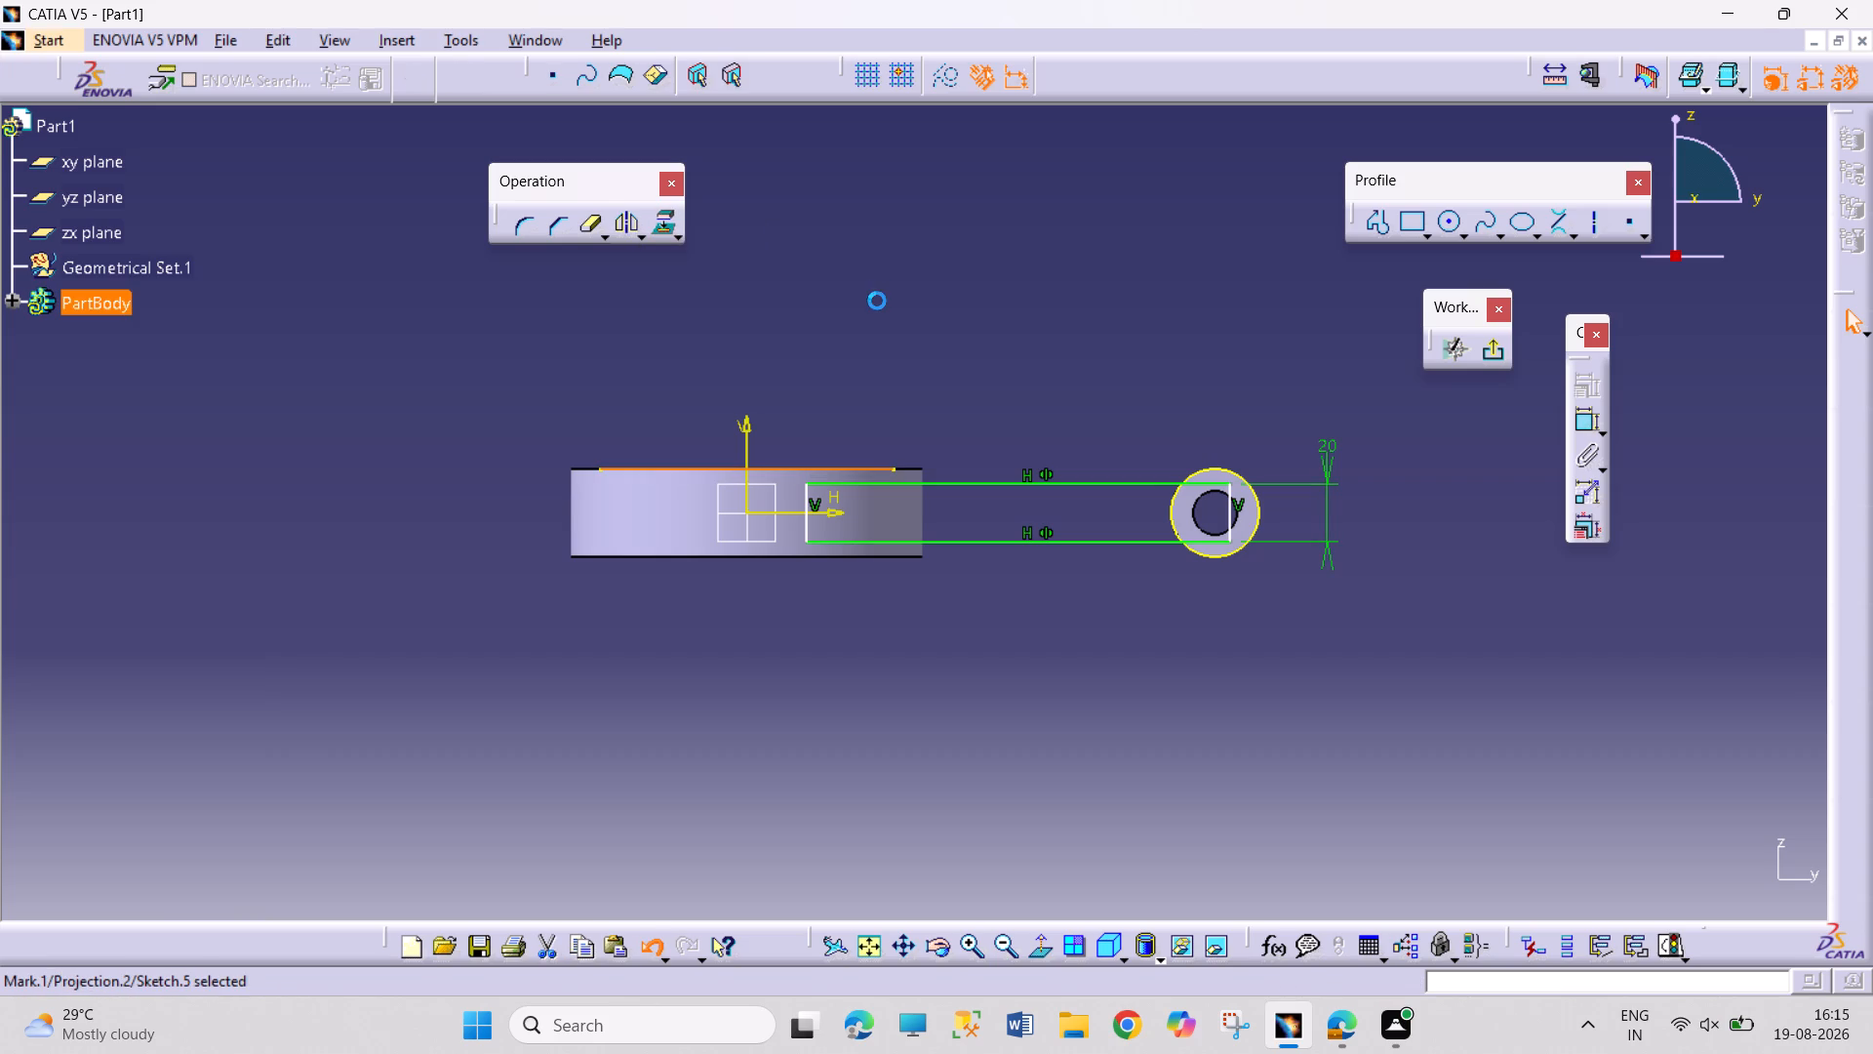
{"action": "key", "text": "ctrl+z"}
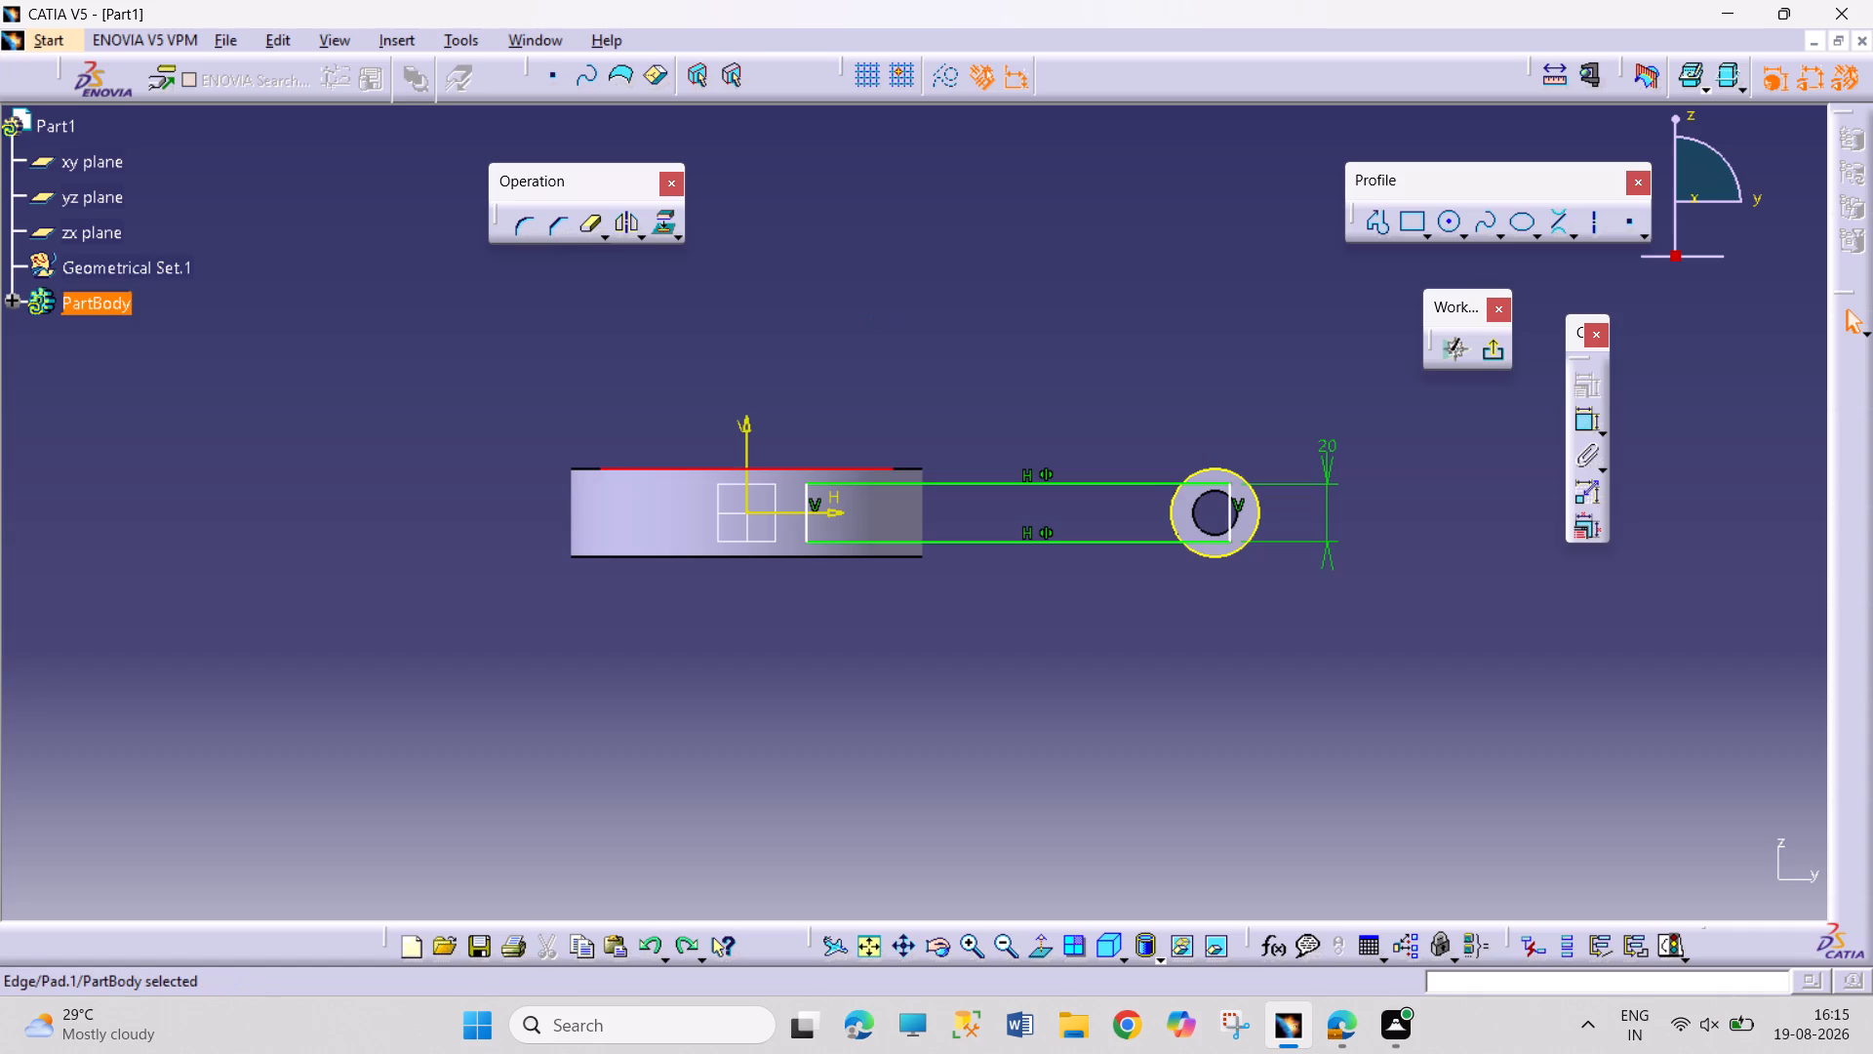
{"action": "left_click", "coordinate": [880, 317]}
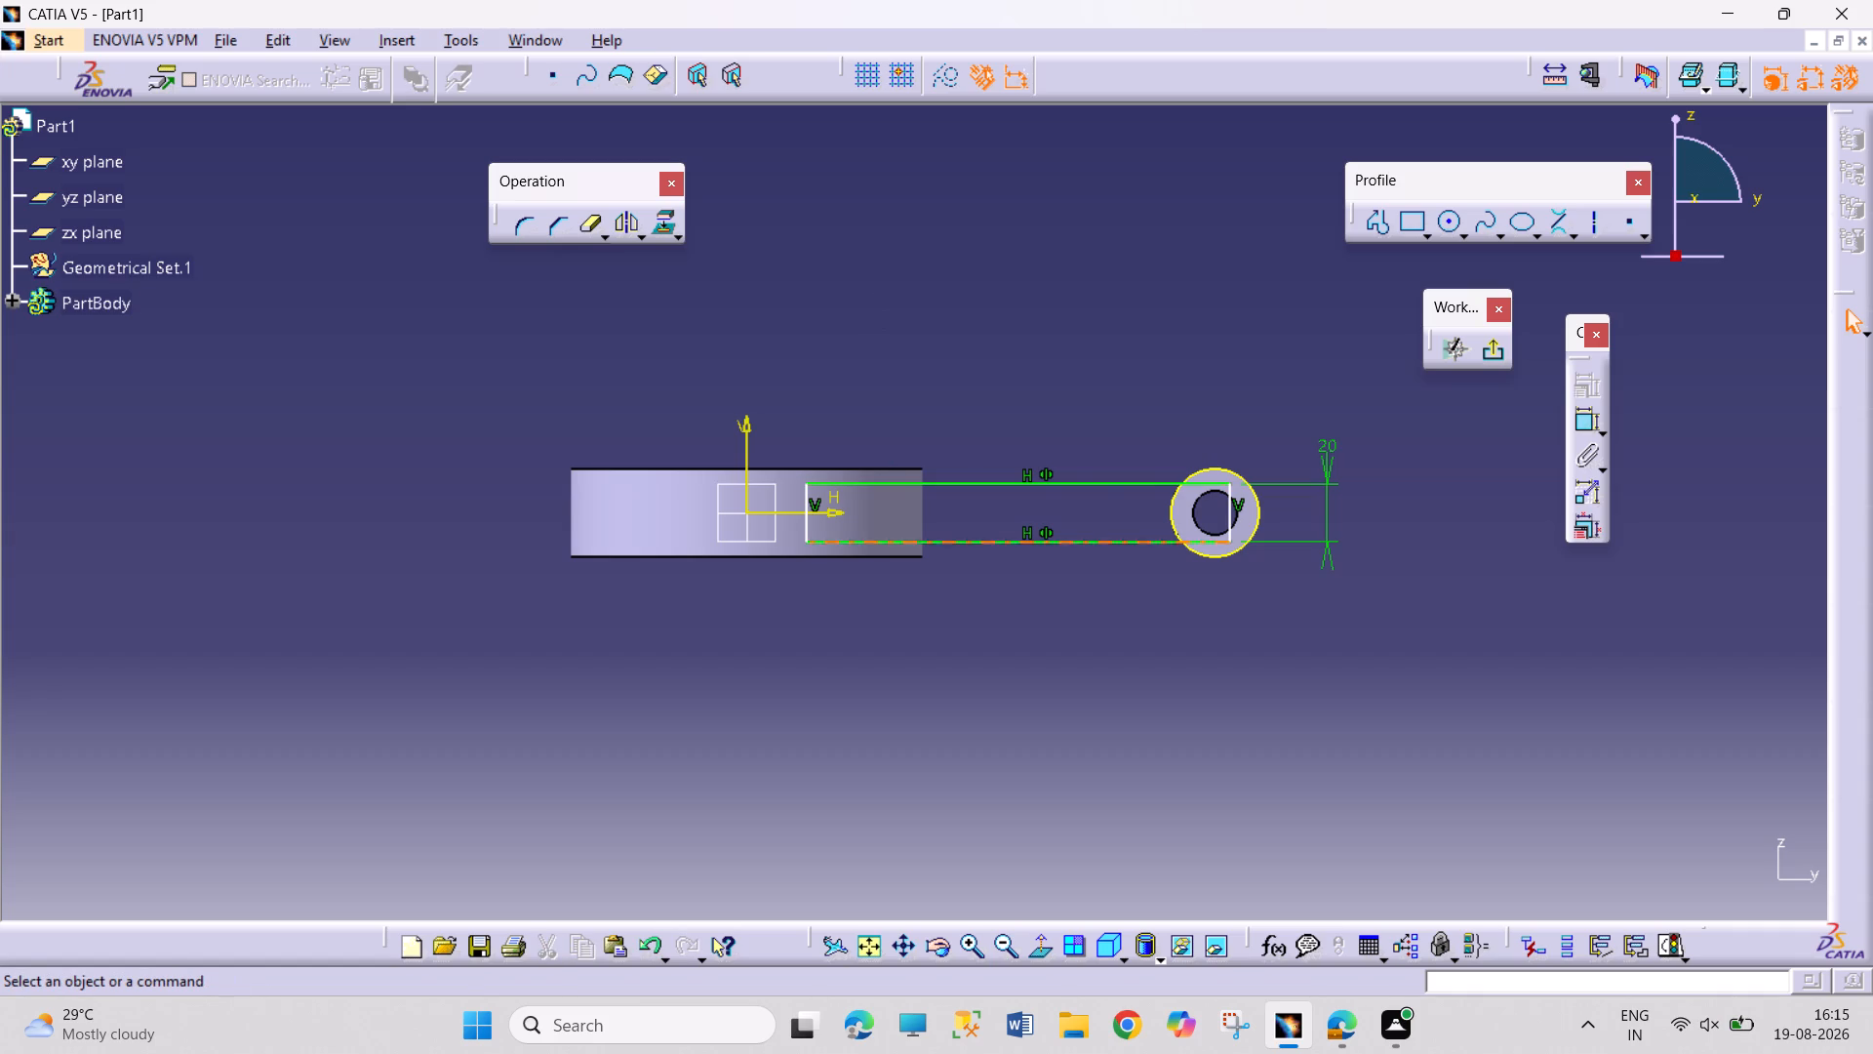
Quick Trim the rectangle's upper side inside the boss circle and its vertical boss-end side, converting the length dimension into a distance.
{"action": "left_click", "coordinate": [1583, 415]}
{"action": "left_click", "coordinate": [1584, 422]}
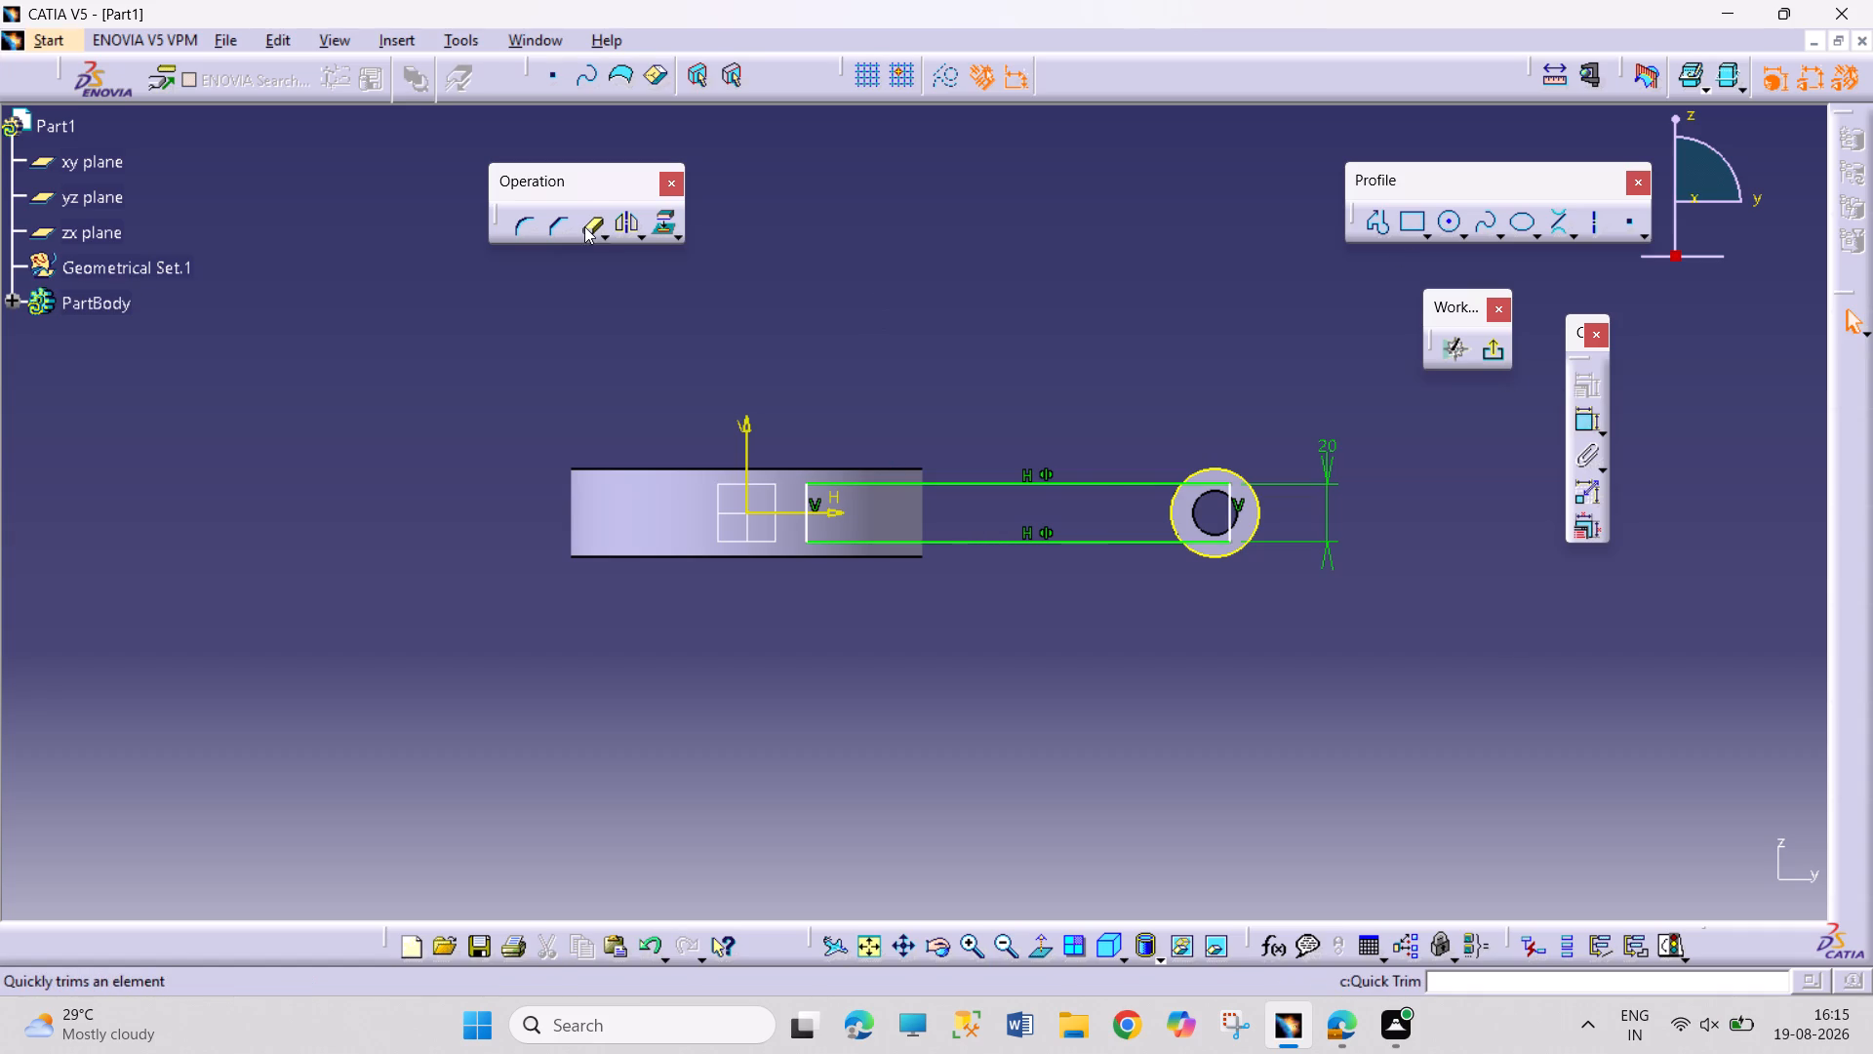
{"action": "left_click", "coordinate": [584, 226]}
{"action": "left_click", "coordinate": [1206, 482]}
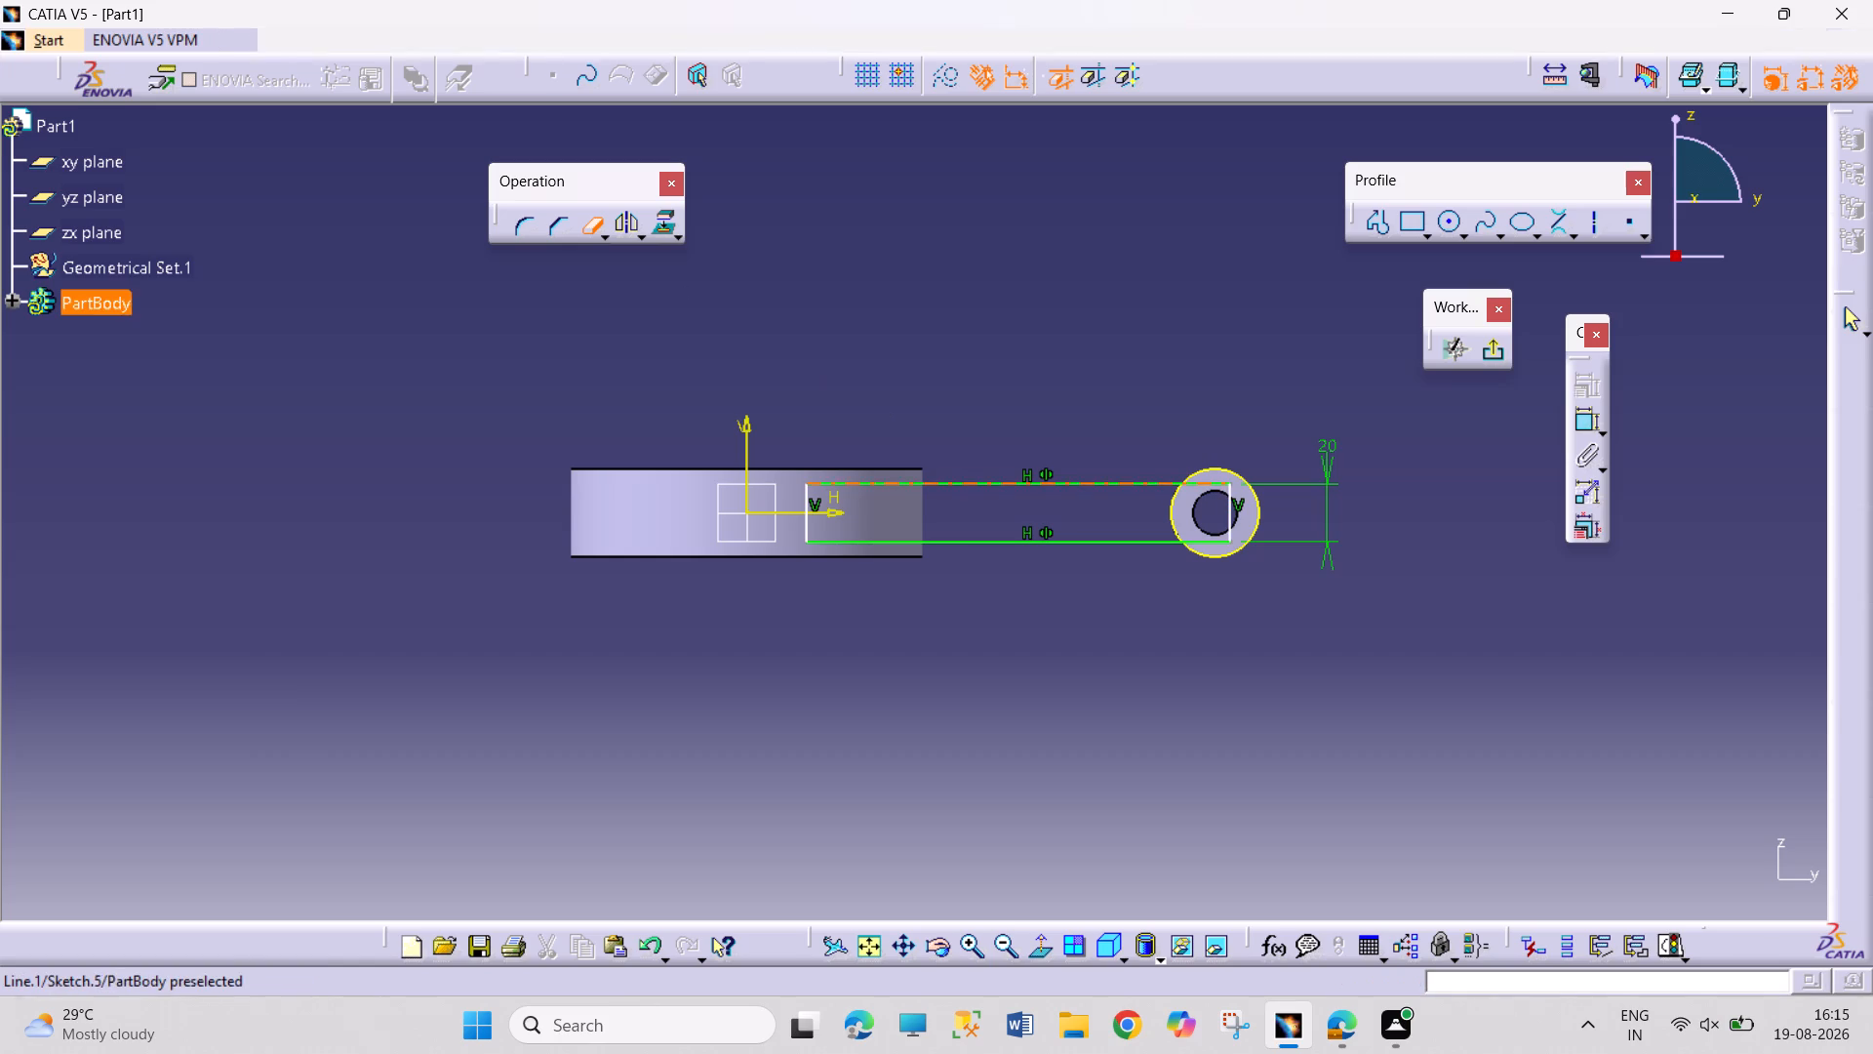
{"action": "left_click", "coordinate": [1230, 510]}
{"action": "left_click", "coordinate": [1218, 543]}
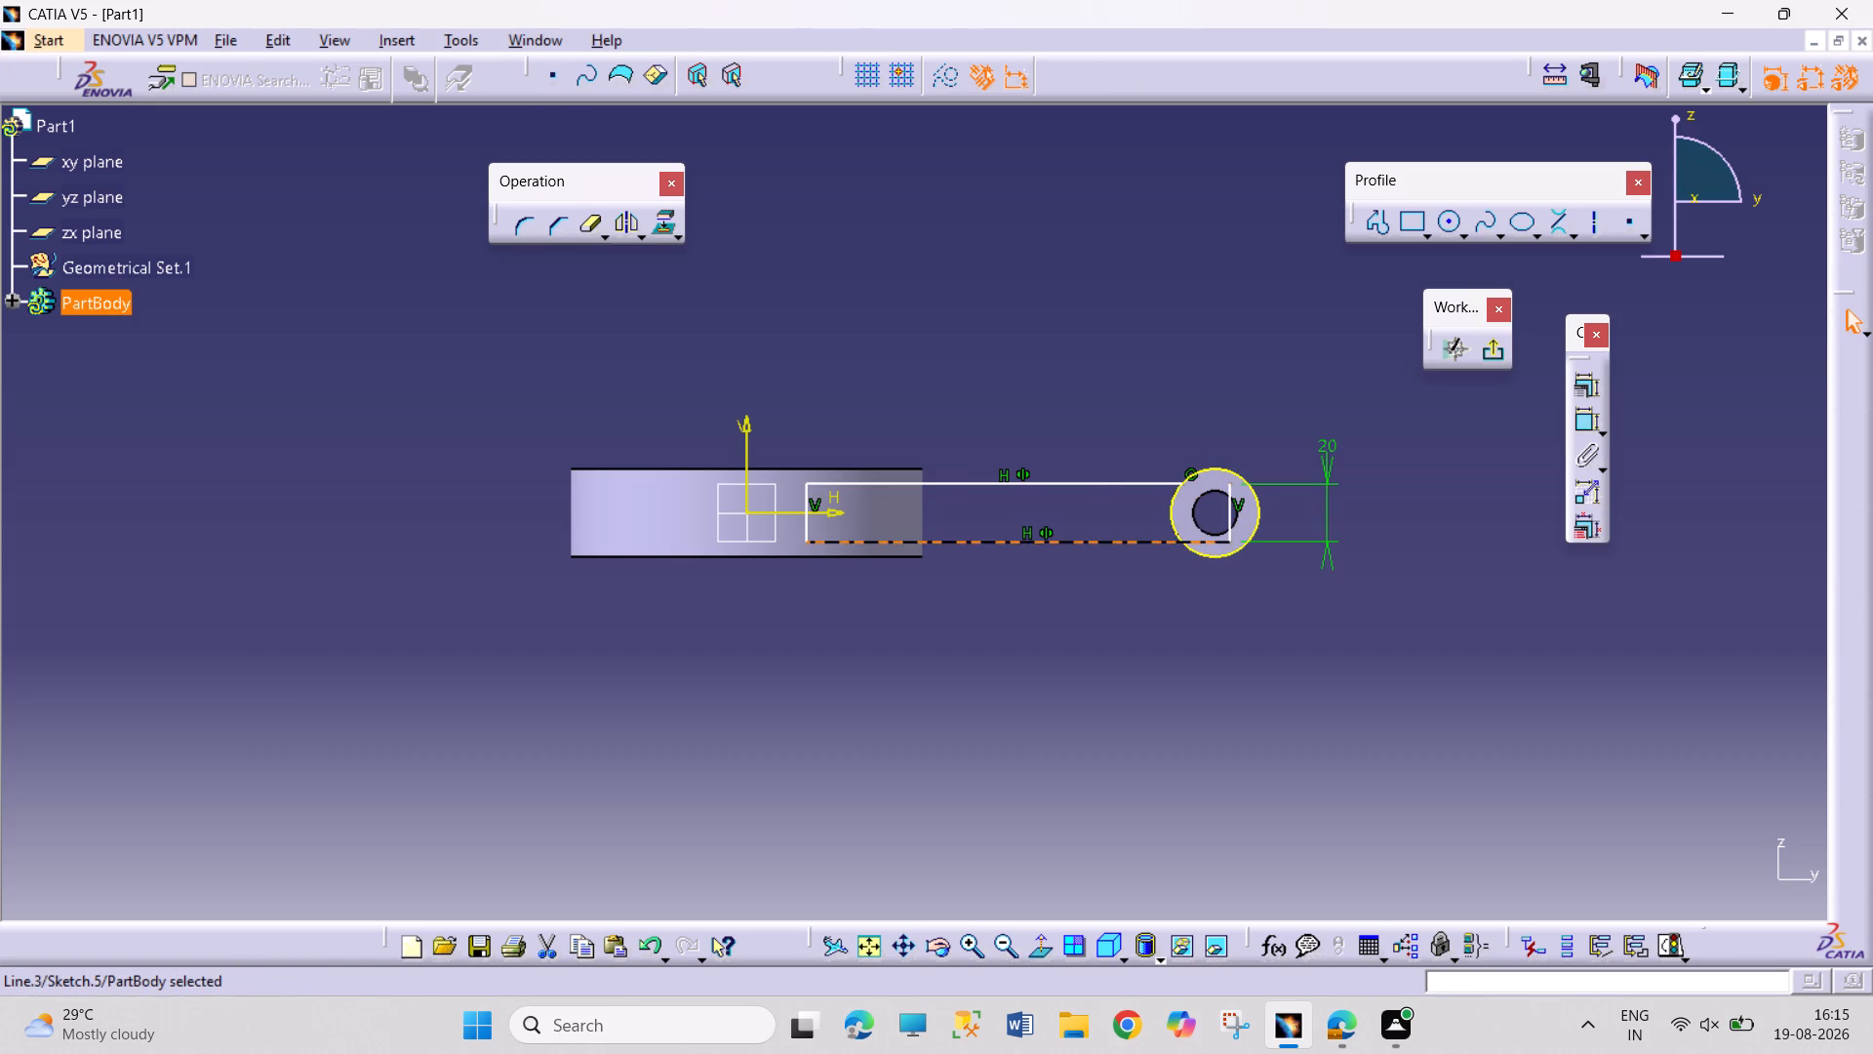
{"action": "left_click", "coordinate": [584, 220]}
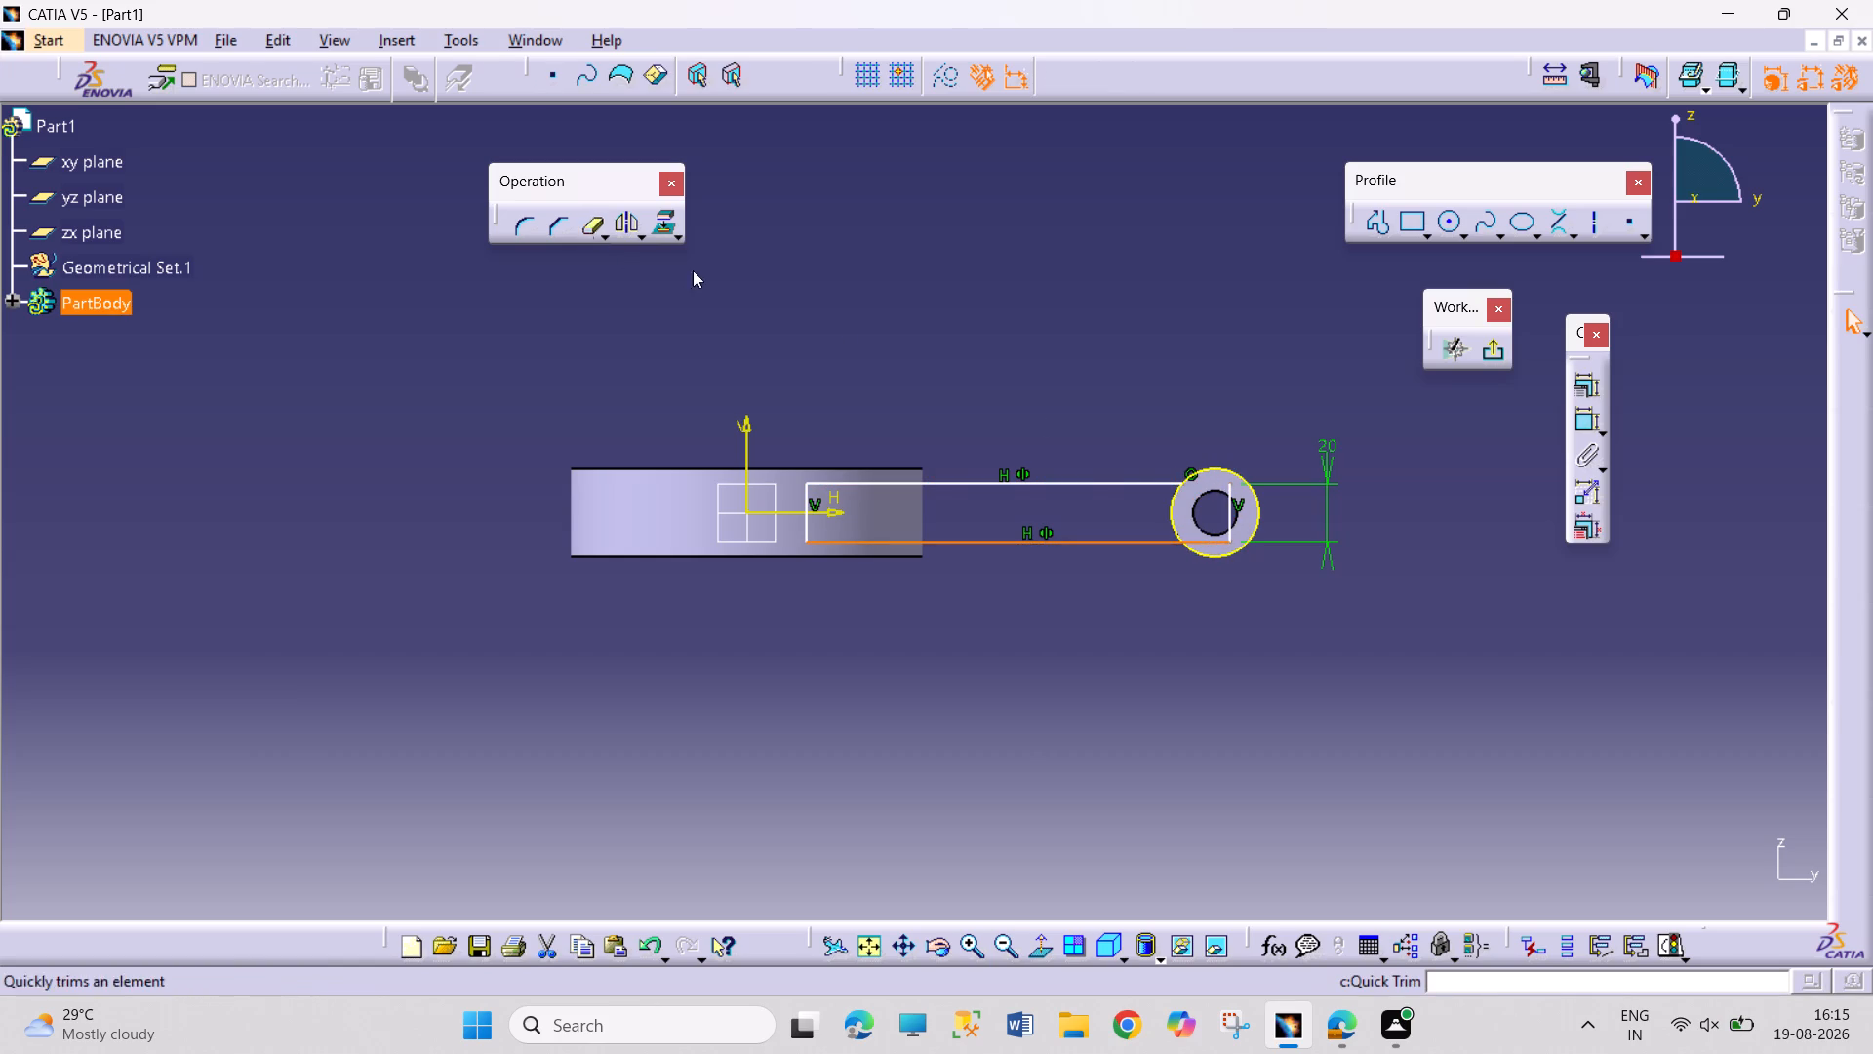
{"action": "left_click", "coordinate": [1228, 523]}
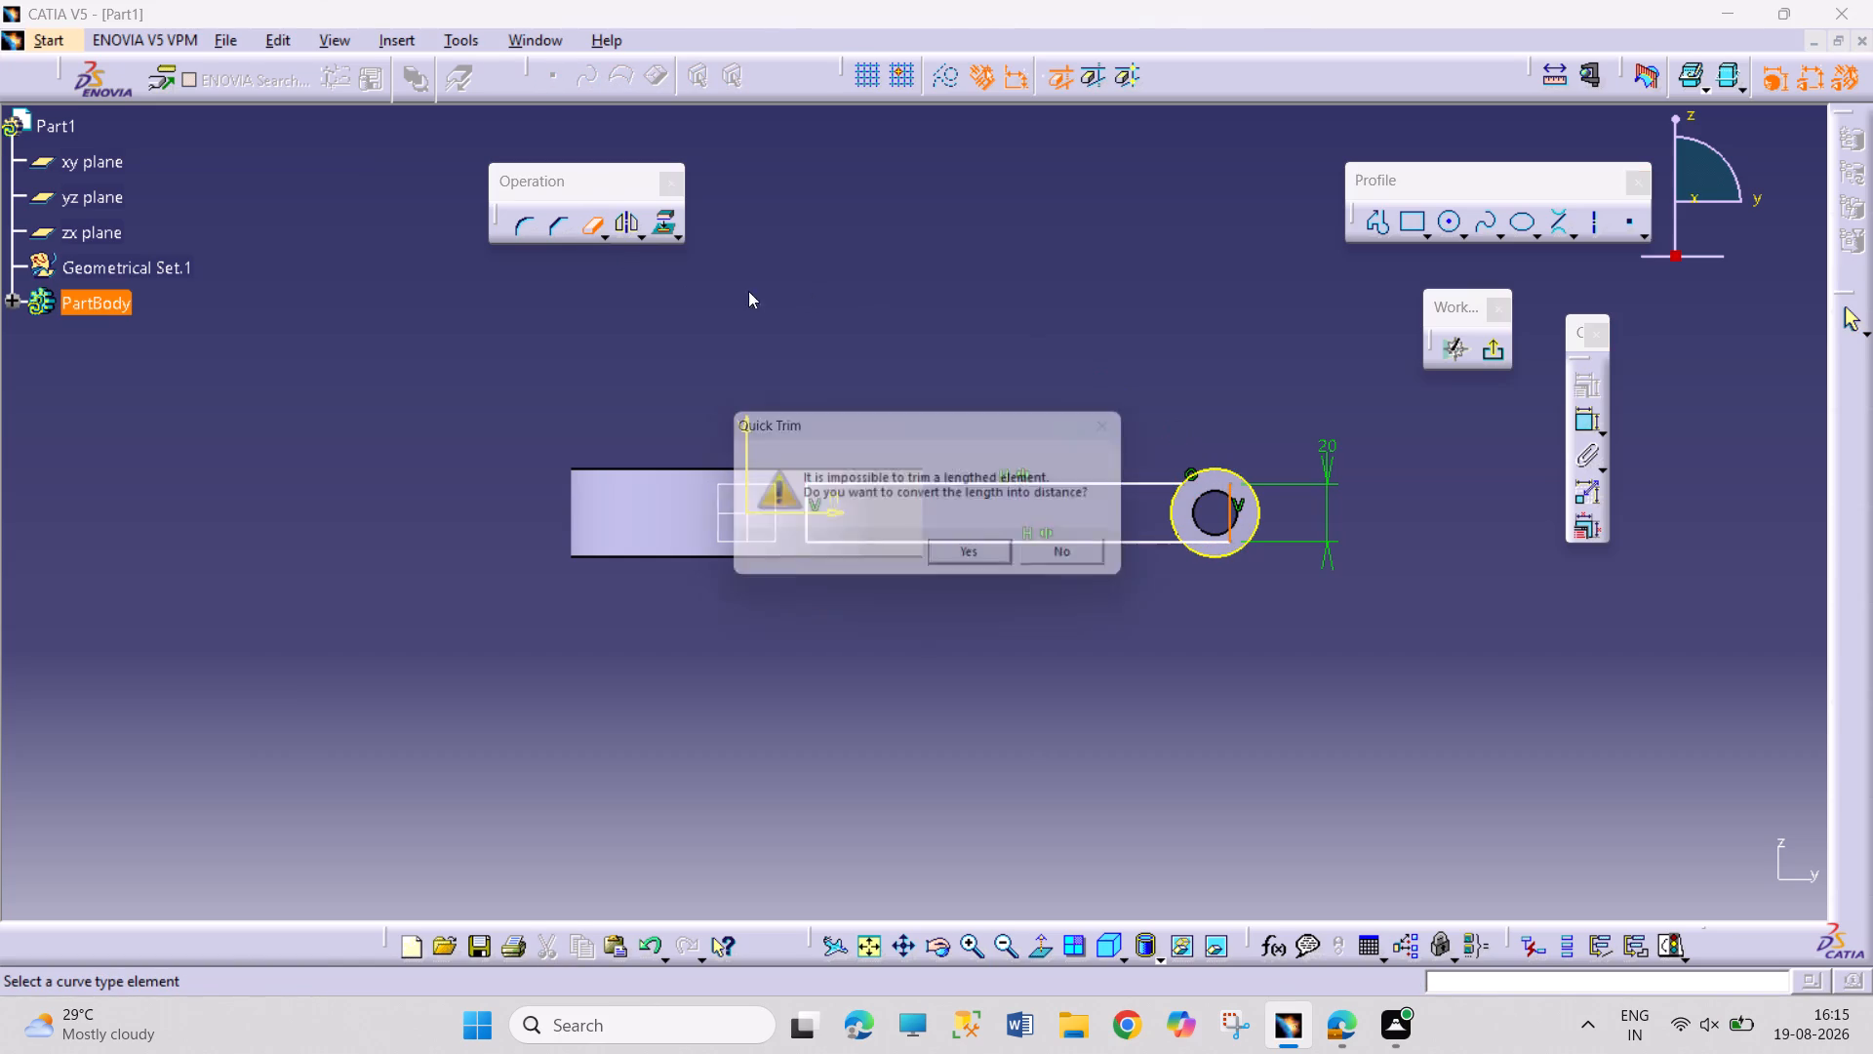
{"action": "left_click", "coordinate": [1000, 564]}
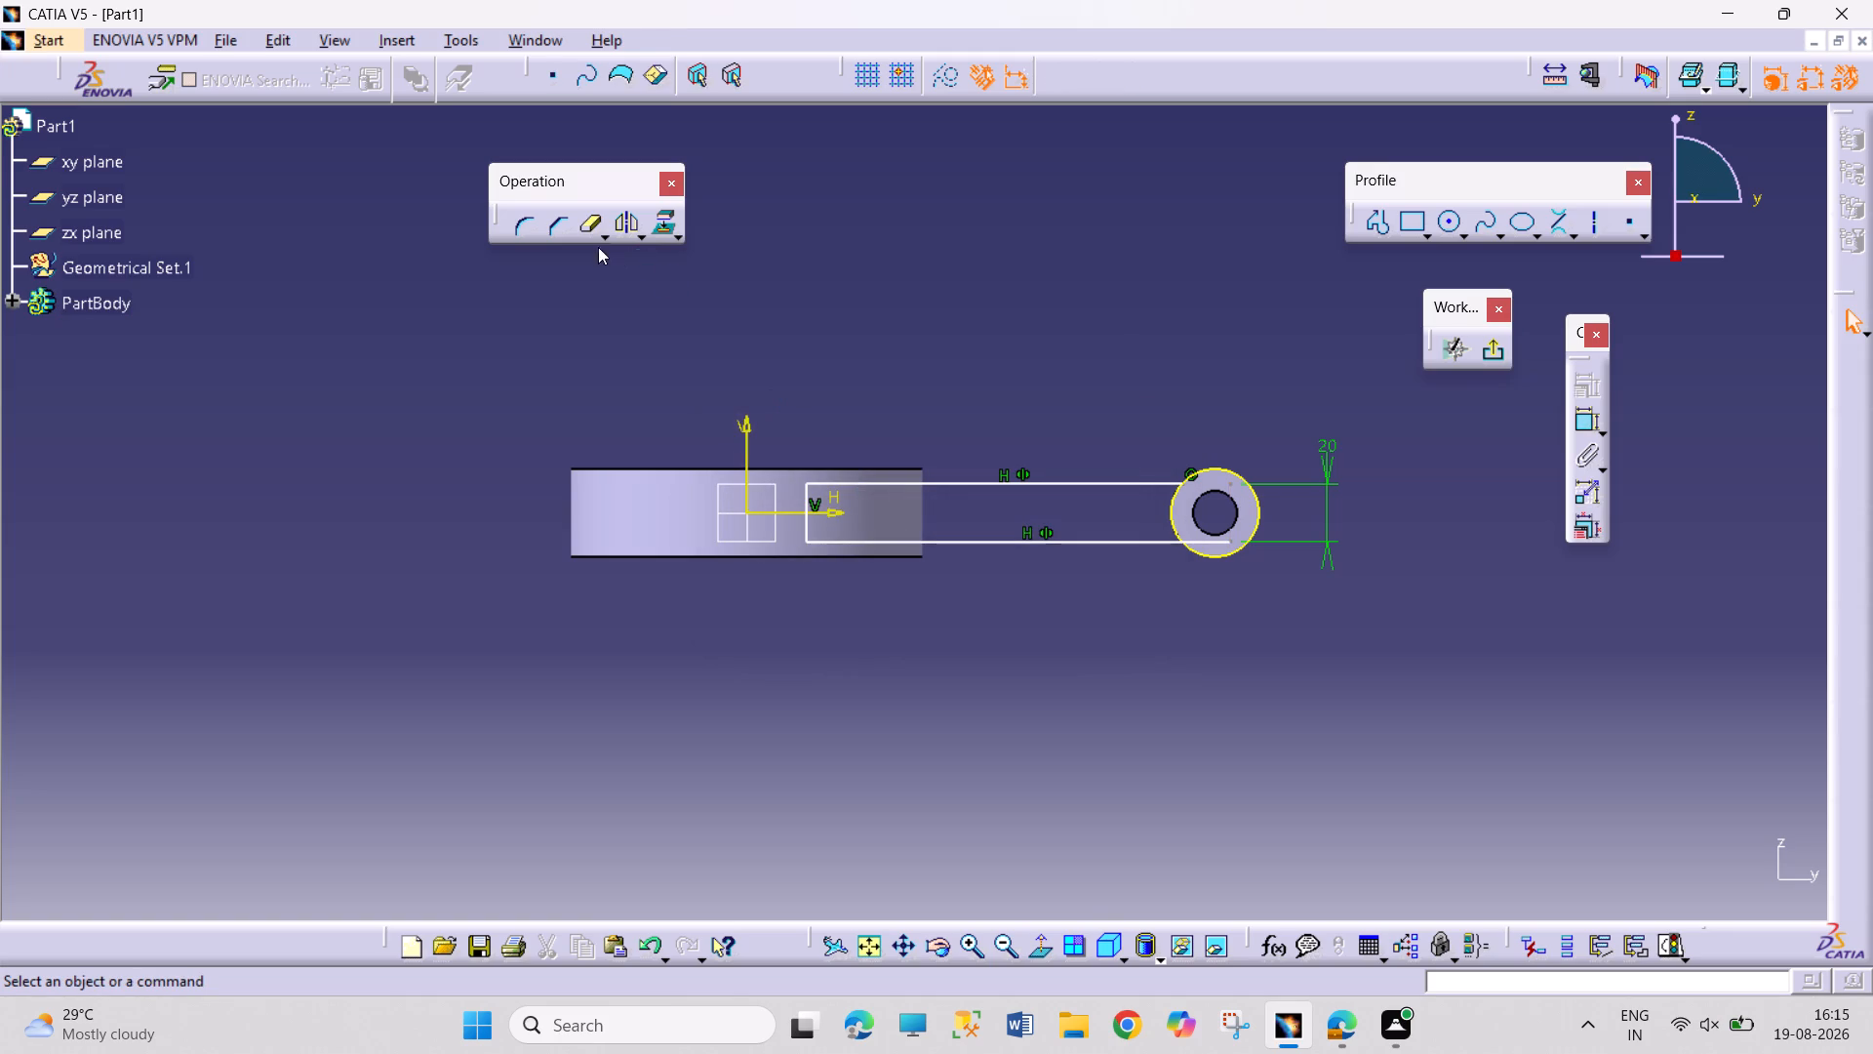
Quick Trim the boss circle's arc facing away from the ring and the portion of the rectangle's lower side inside the circle.
{"action": "left_click", "coordinate": [581, 230]}
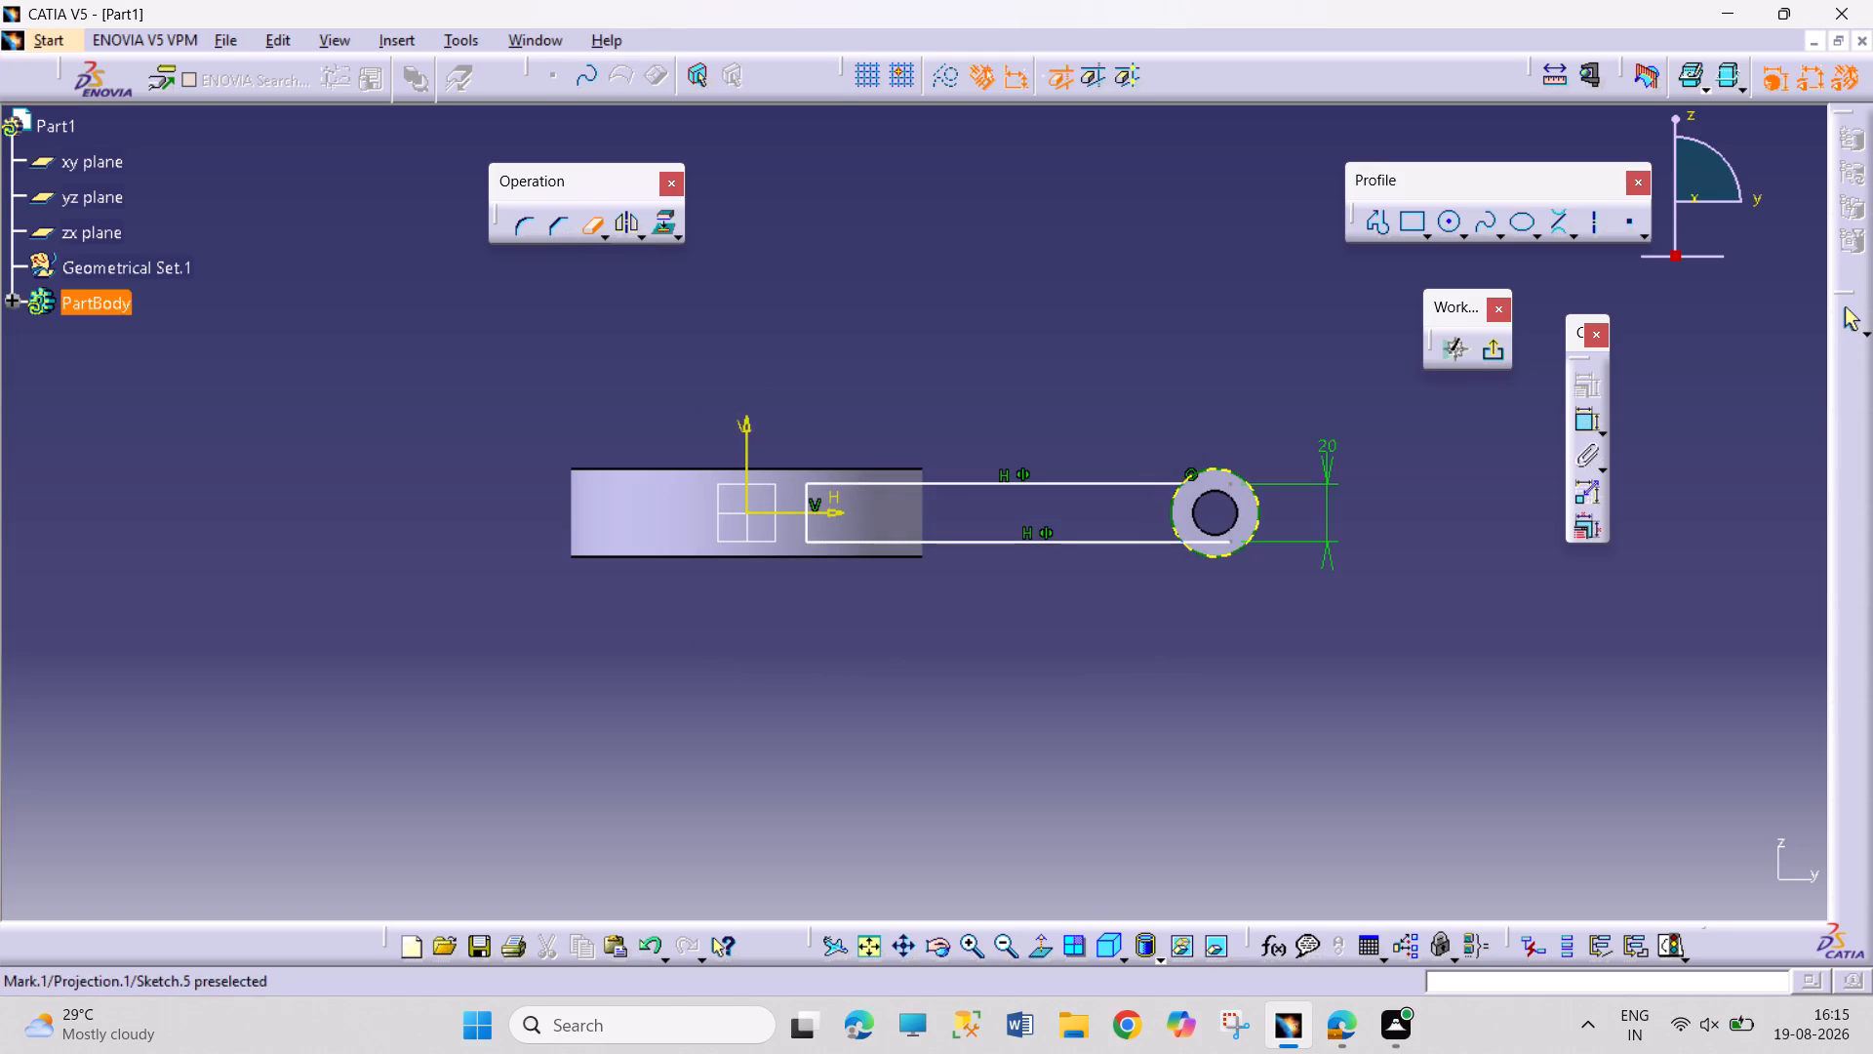
{"action": "left_click", "coordinate": [1256, 494]}
{"action": "left_click", "coordinate": [581, 226]}
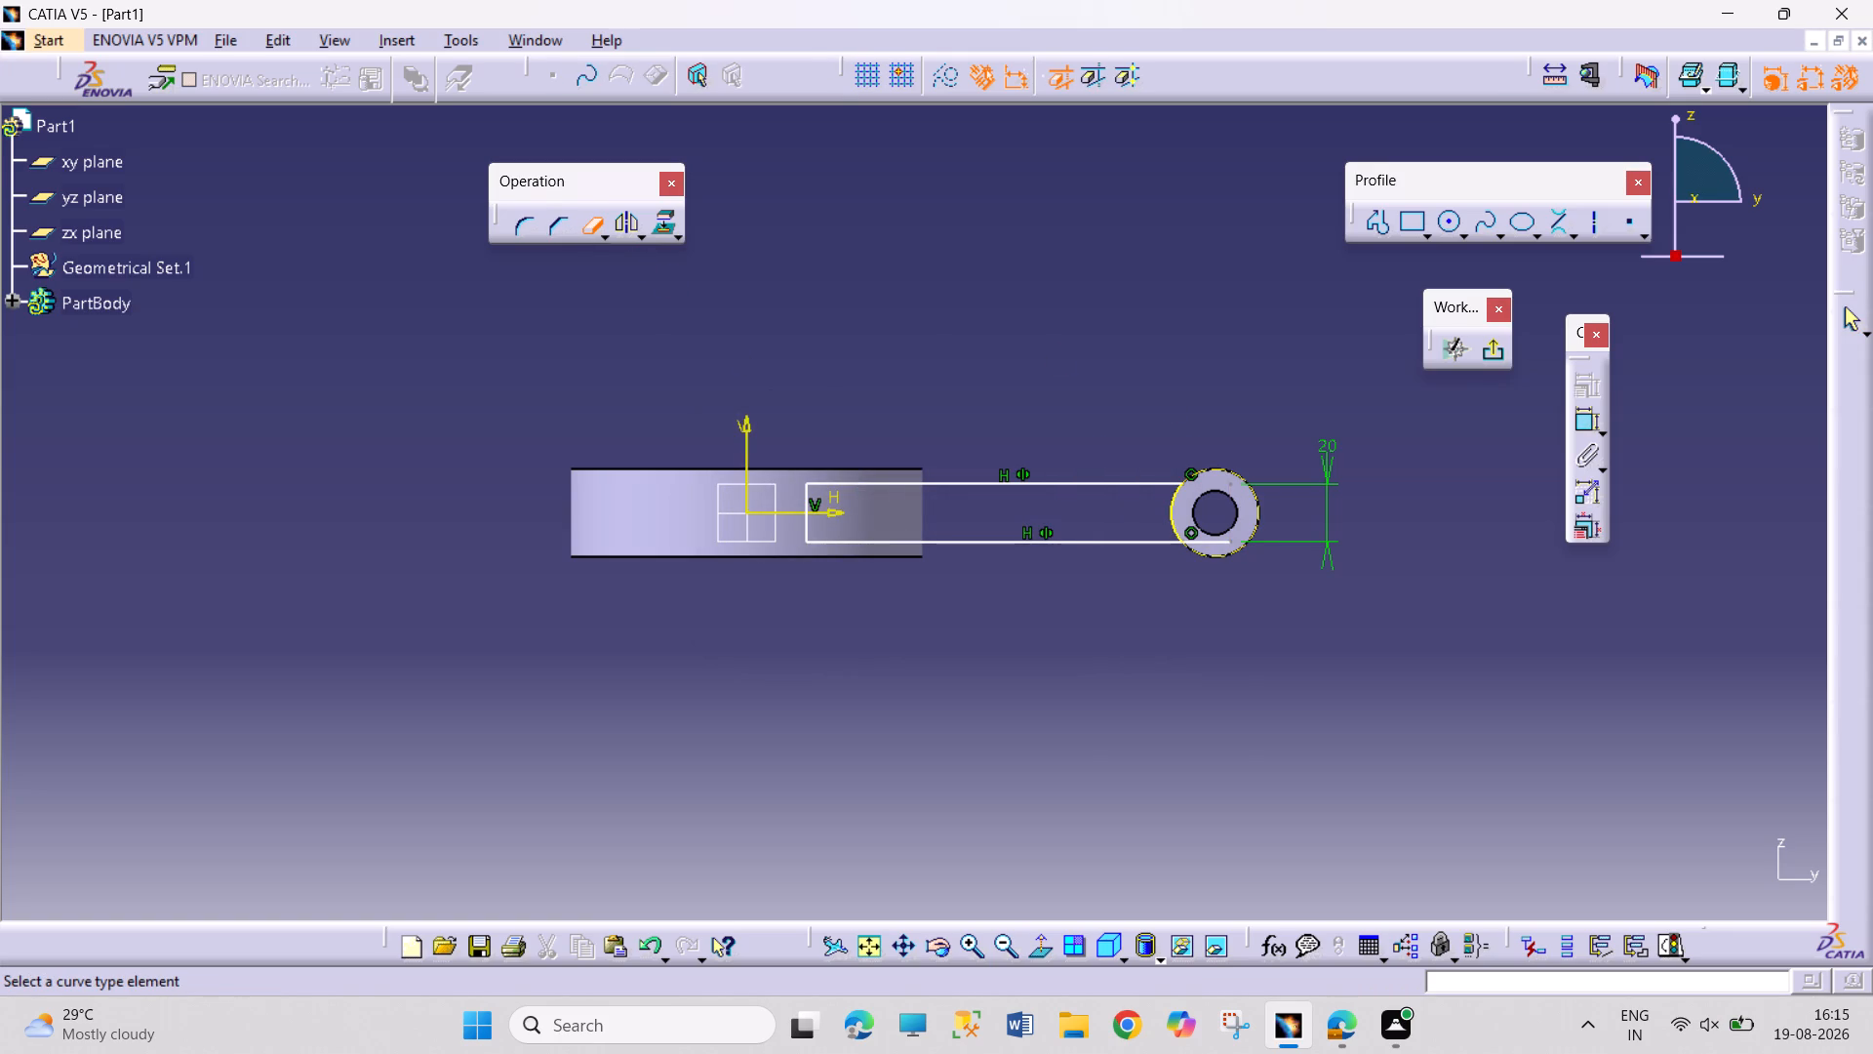
{"action": "left_click", "coordinate": [1209, 545]}
{"action": "left_click", "coordinate": [1298, 648]}
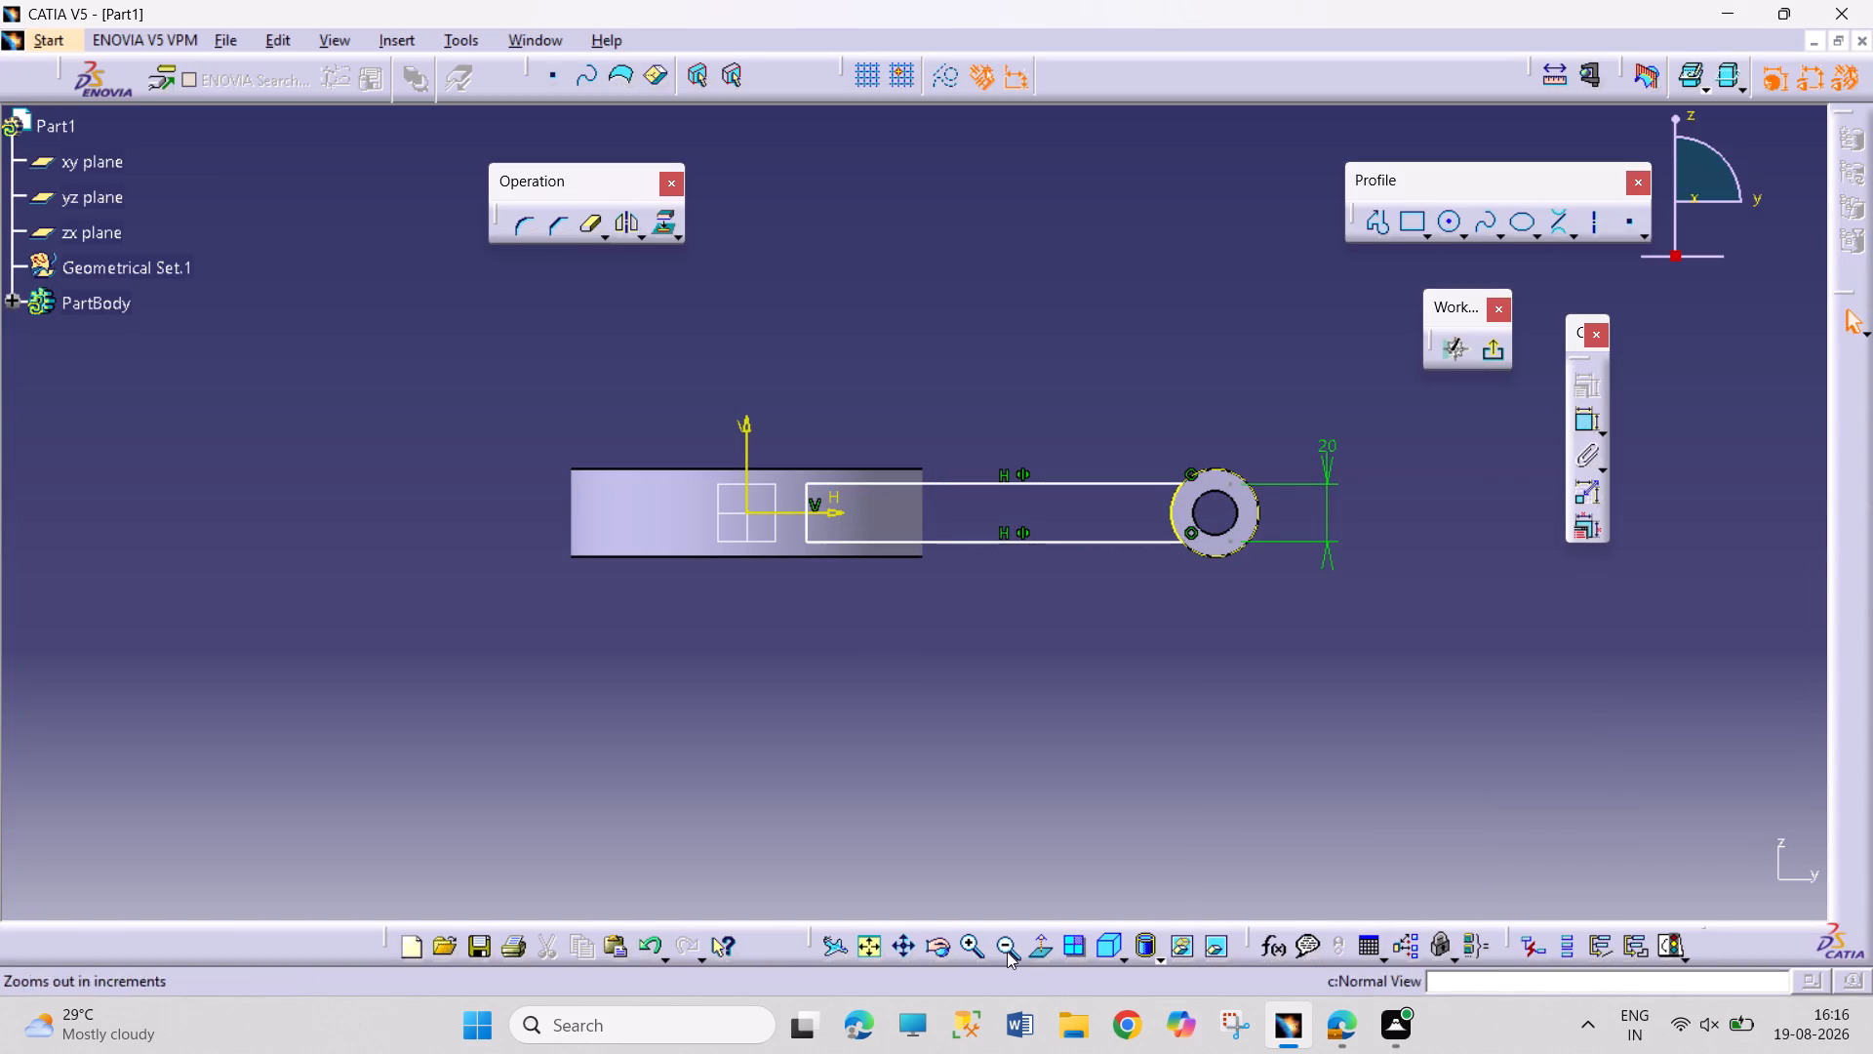
Exit the arm side-profile sketch and return to the 3D part.
{"action": "left_click", "coordinate": [937, 946]}
{"action": "left_click_drag", "start_coordinate": [1030, 741], "coordinate": [595, 758]}
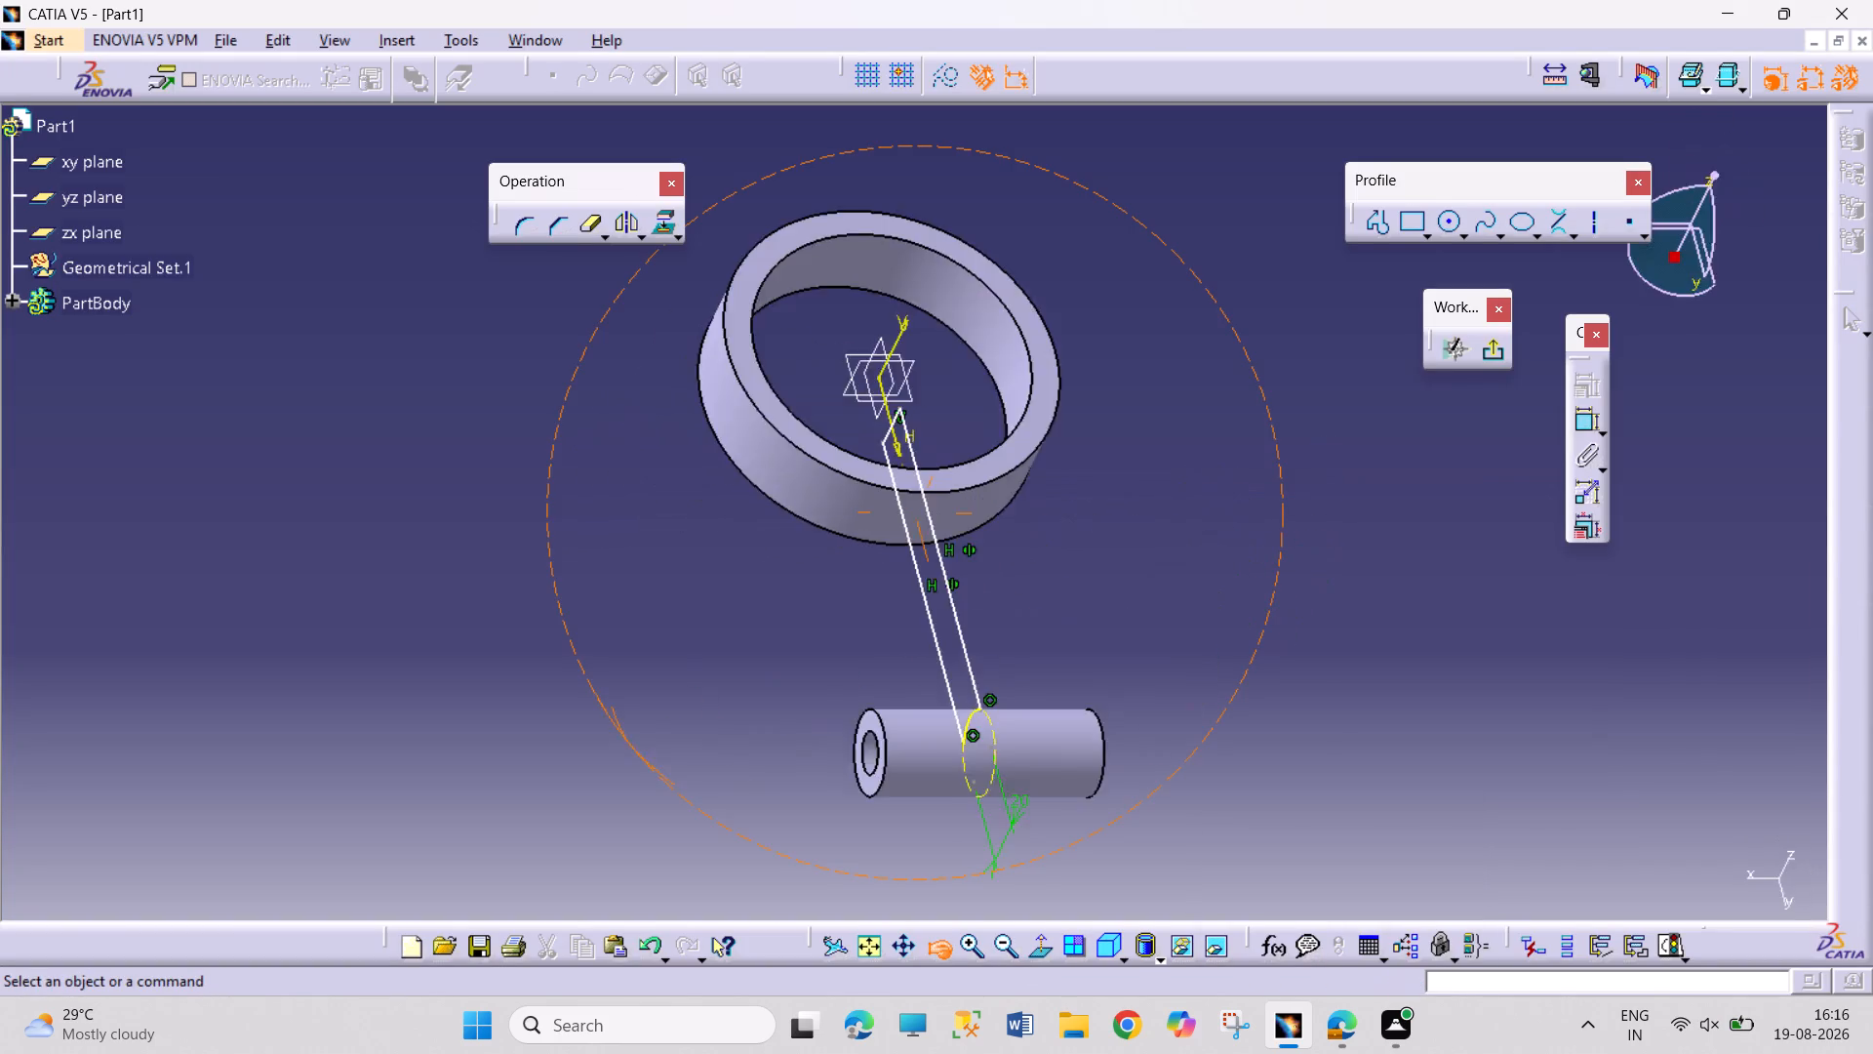
{"action": "left_click_drag", "start_coordinate": [595, 758], "coordinate": [602, 804]}
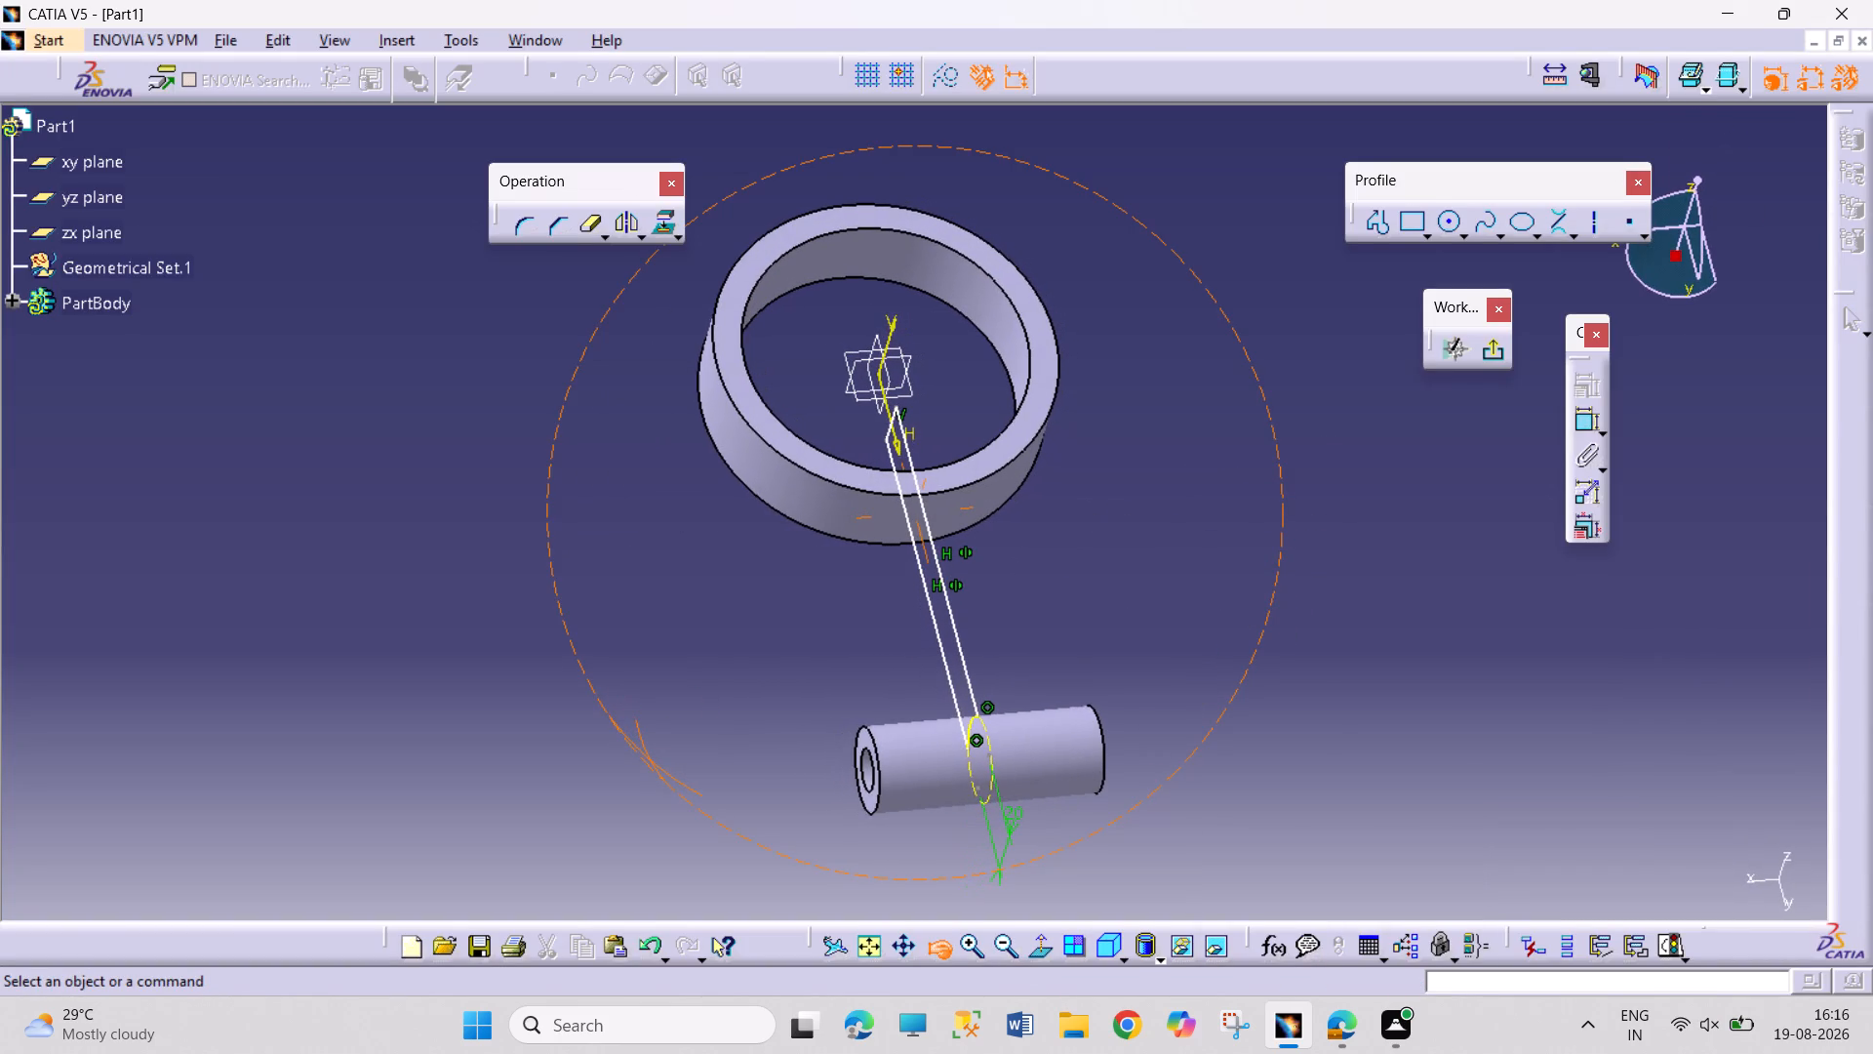
{"action": "left_click_drag", "start_coordinate": [602, 804], "coordinate": [606, 806]}
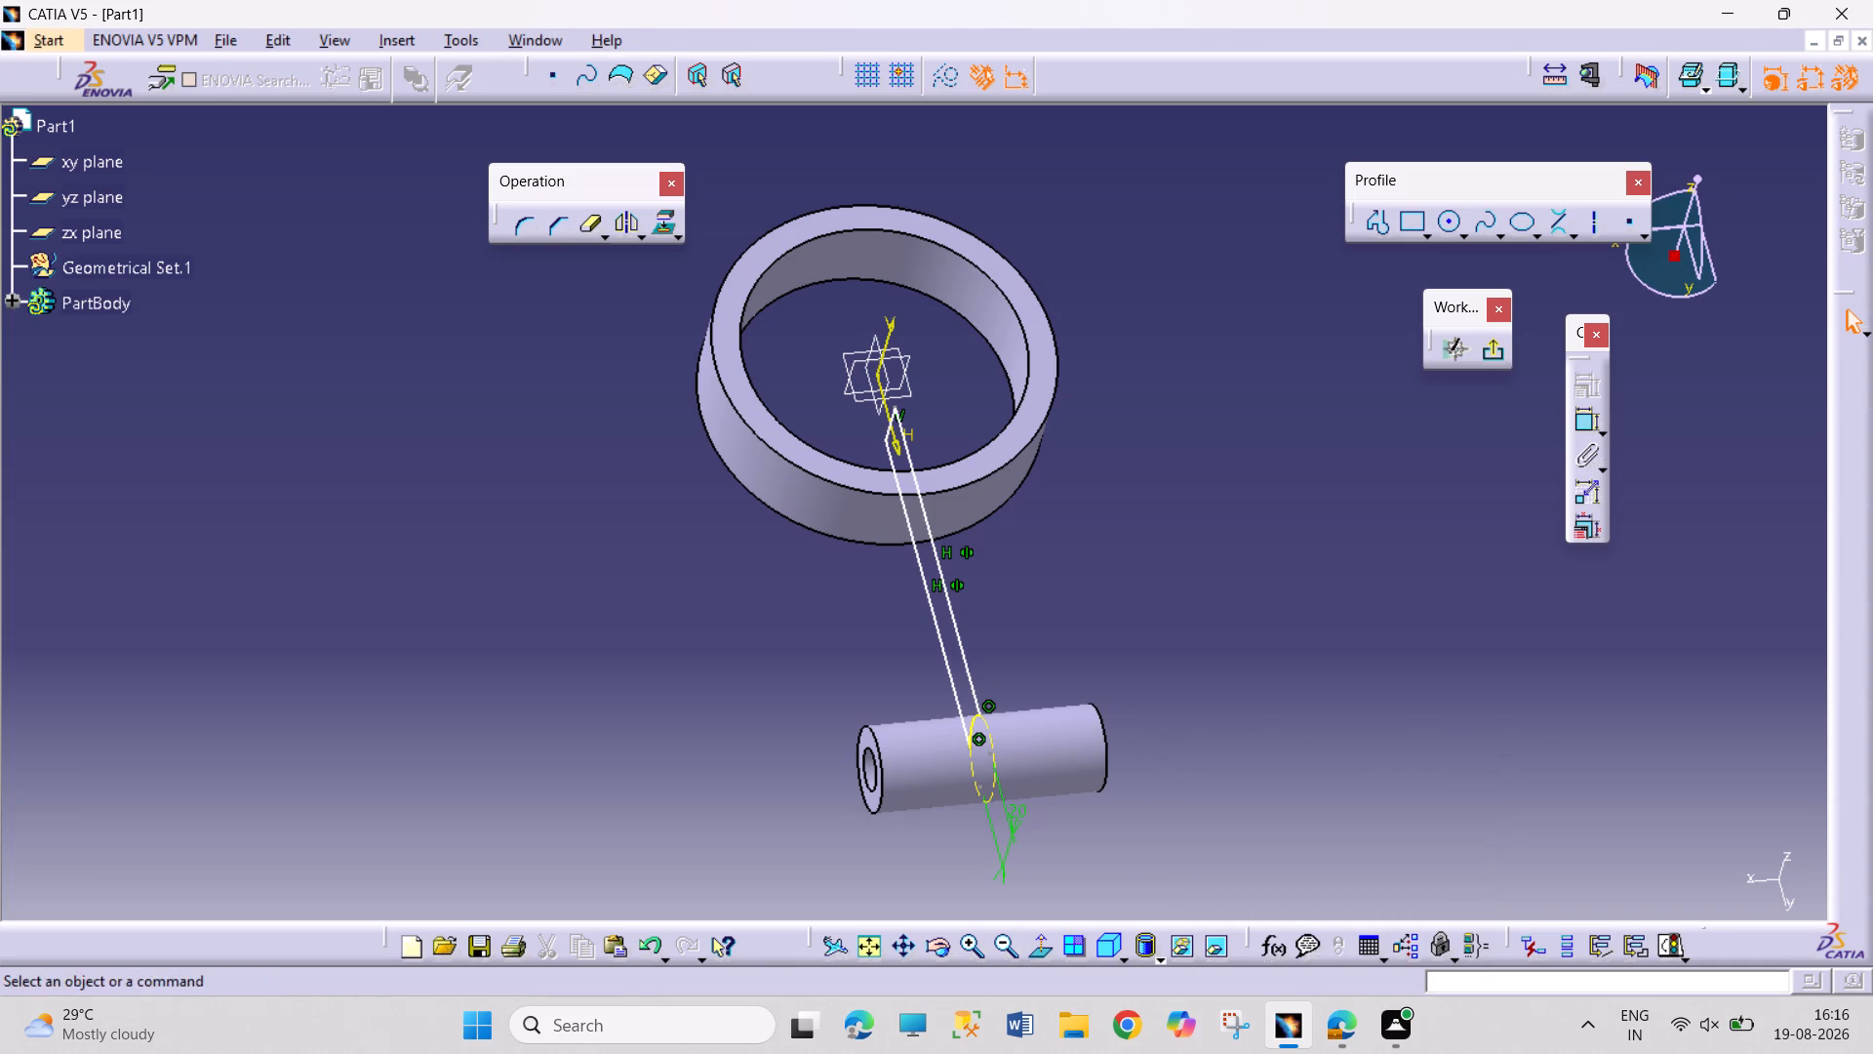
{"action": "left_click", "coordinate": [910, 389]}
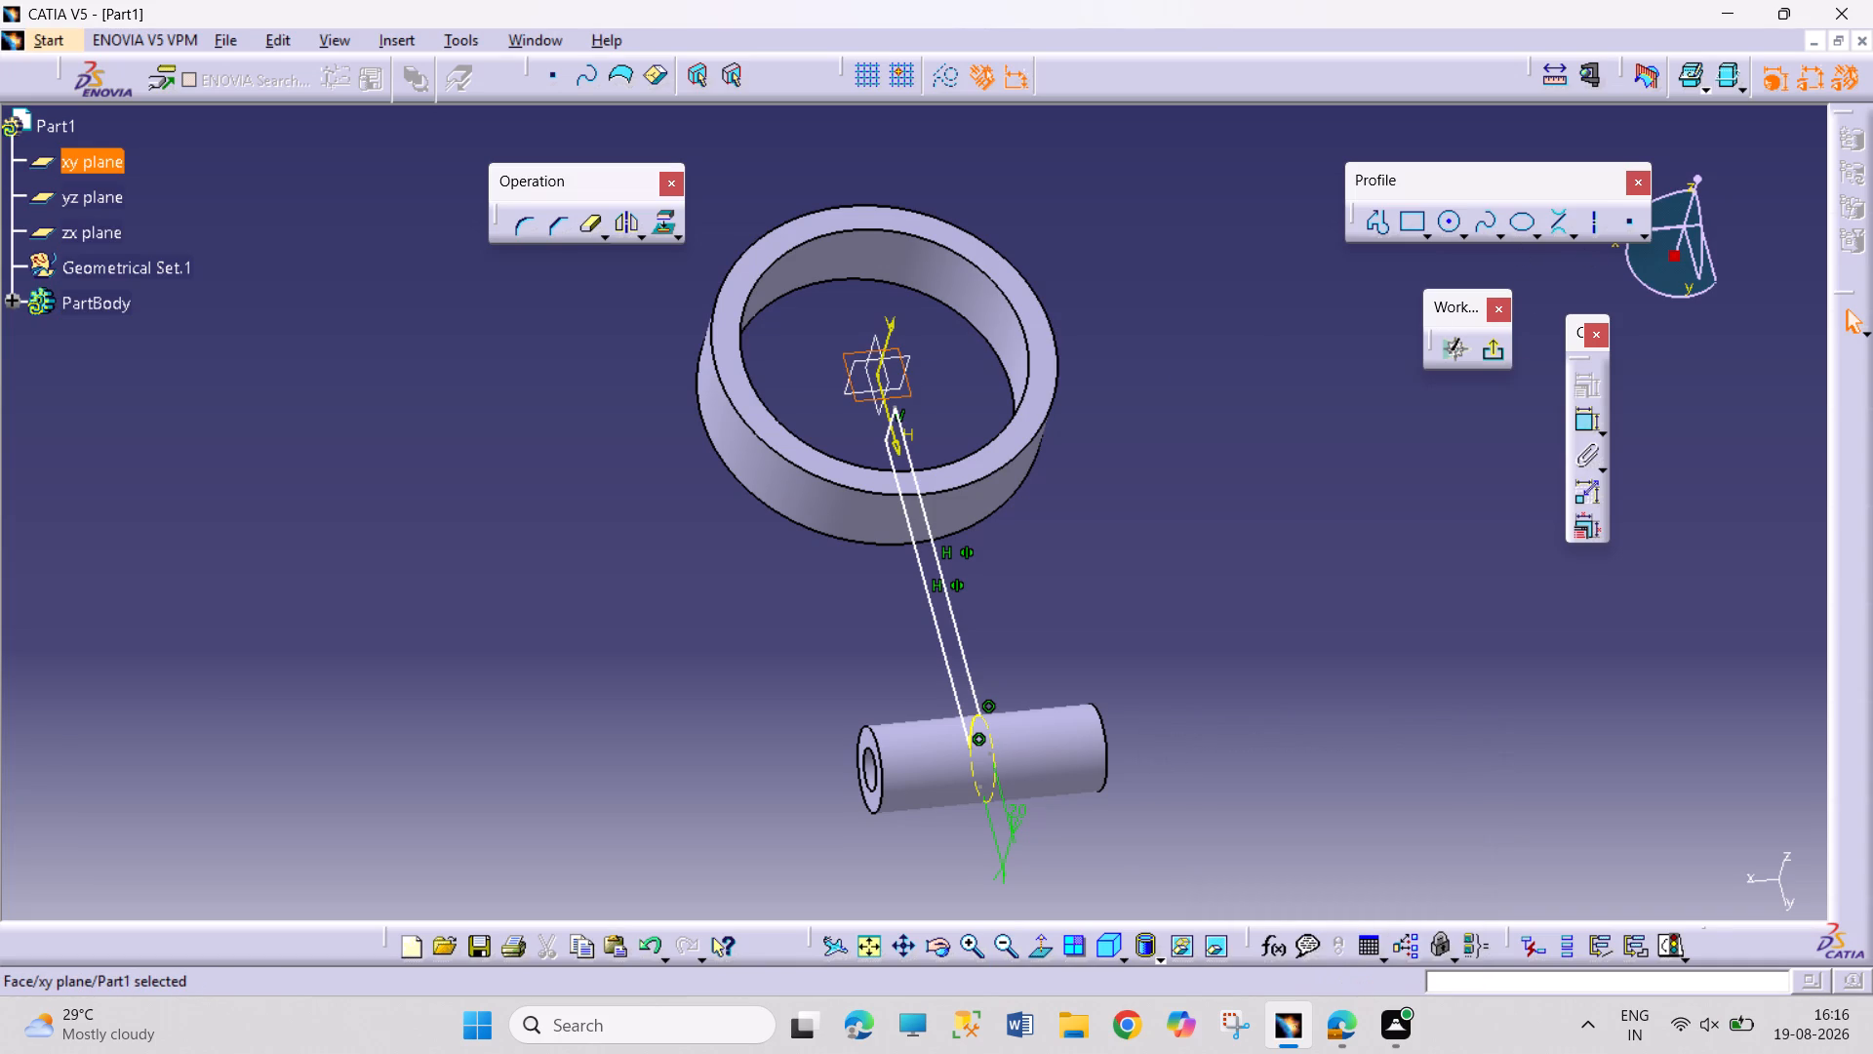
{"action": "left_click", "coordinate": [1586, 426]}
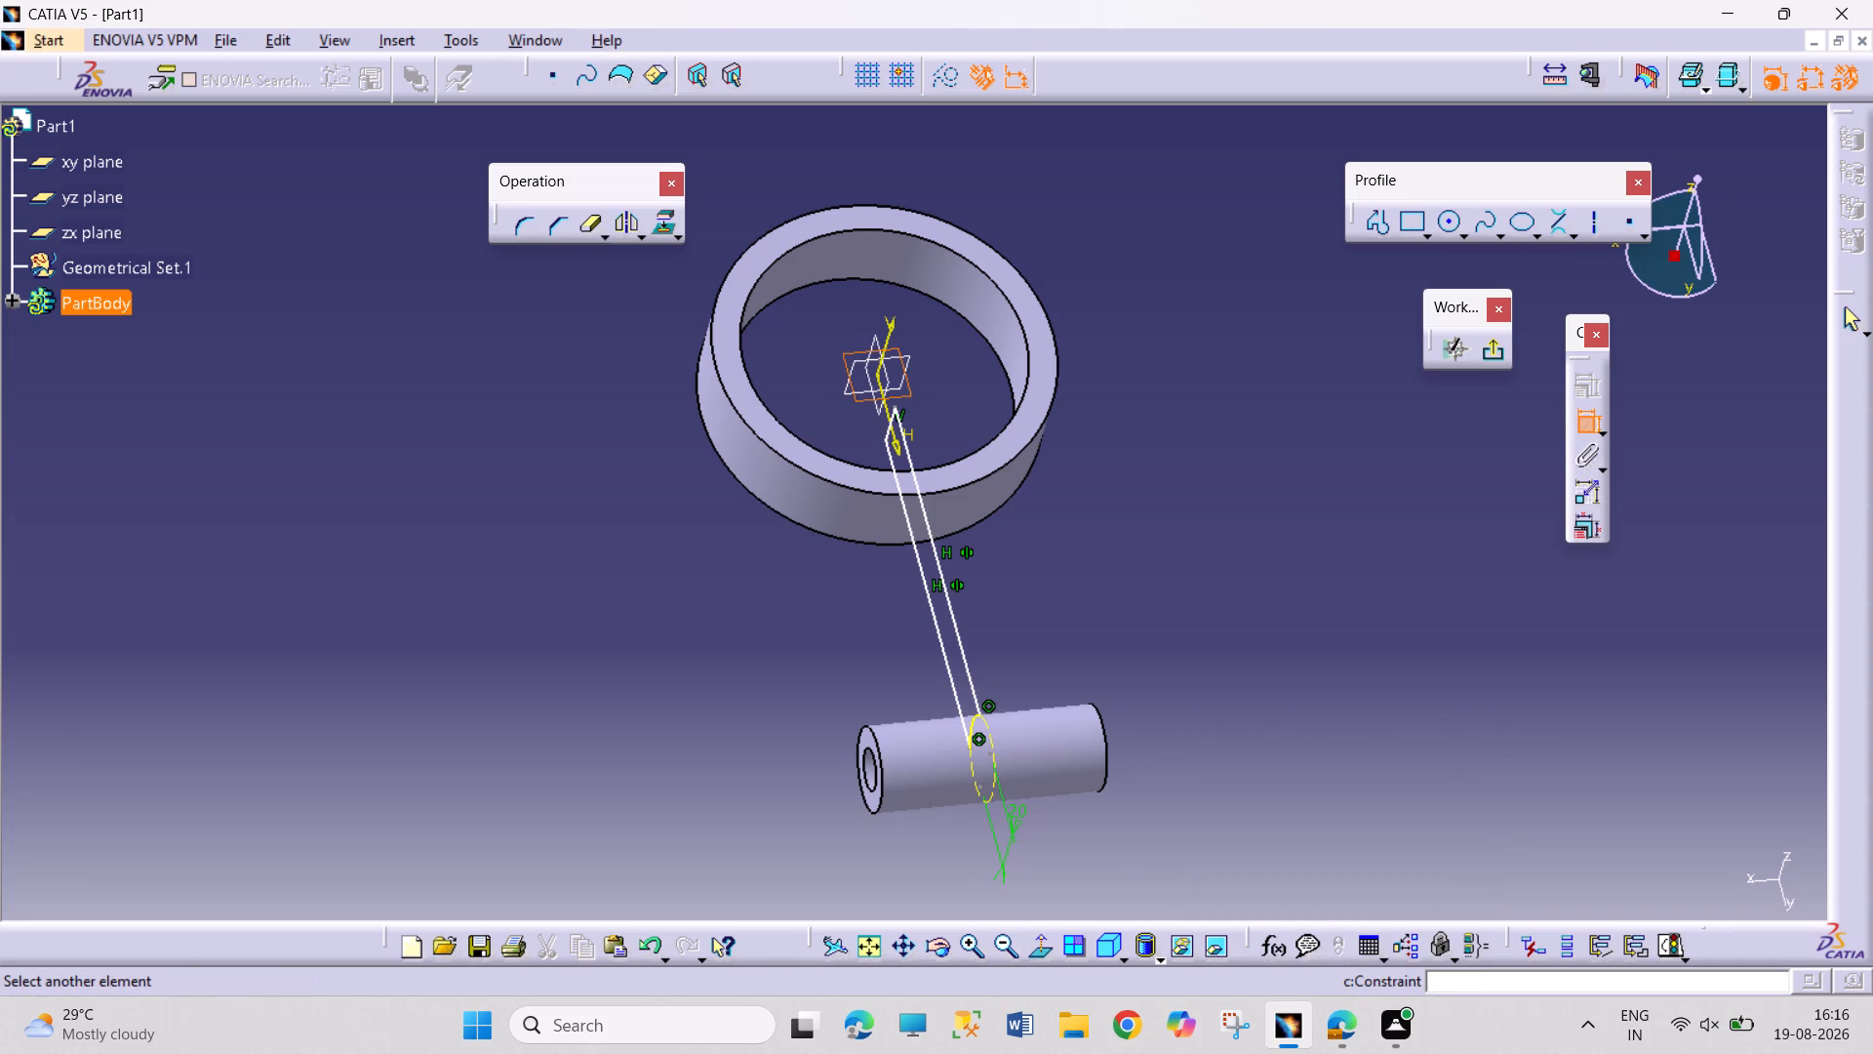
{"action": "left_click", "coordinate": [1502, 358]}
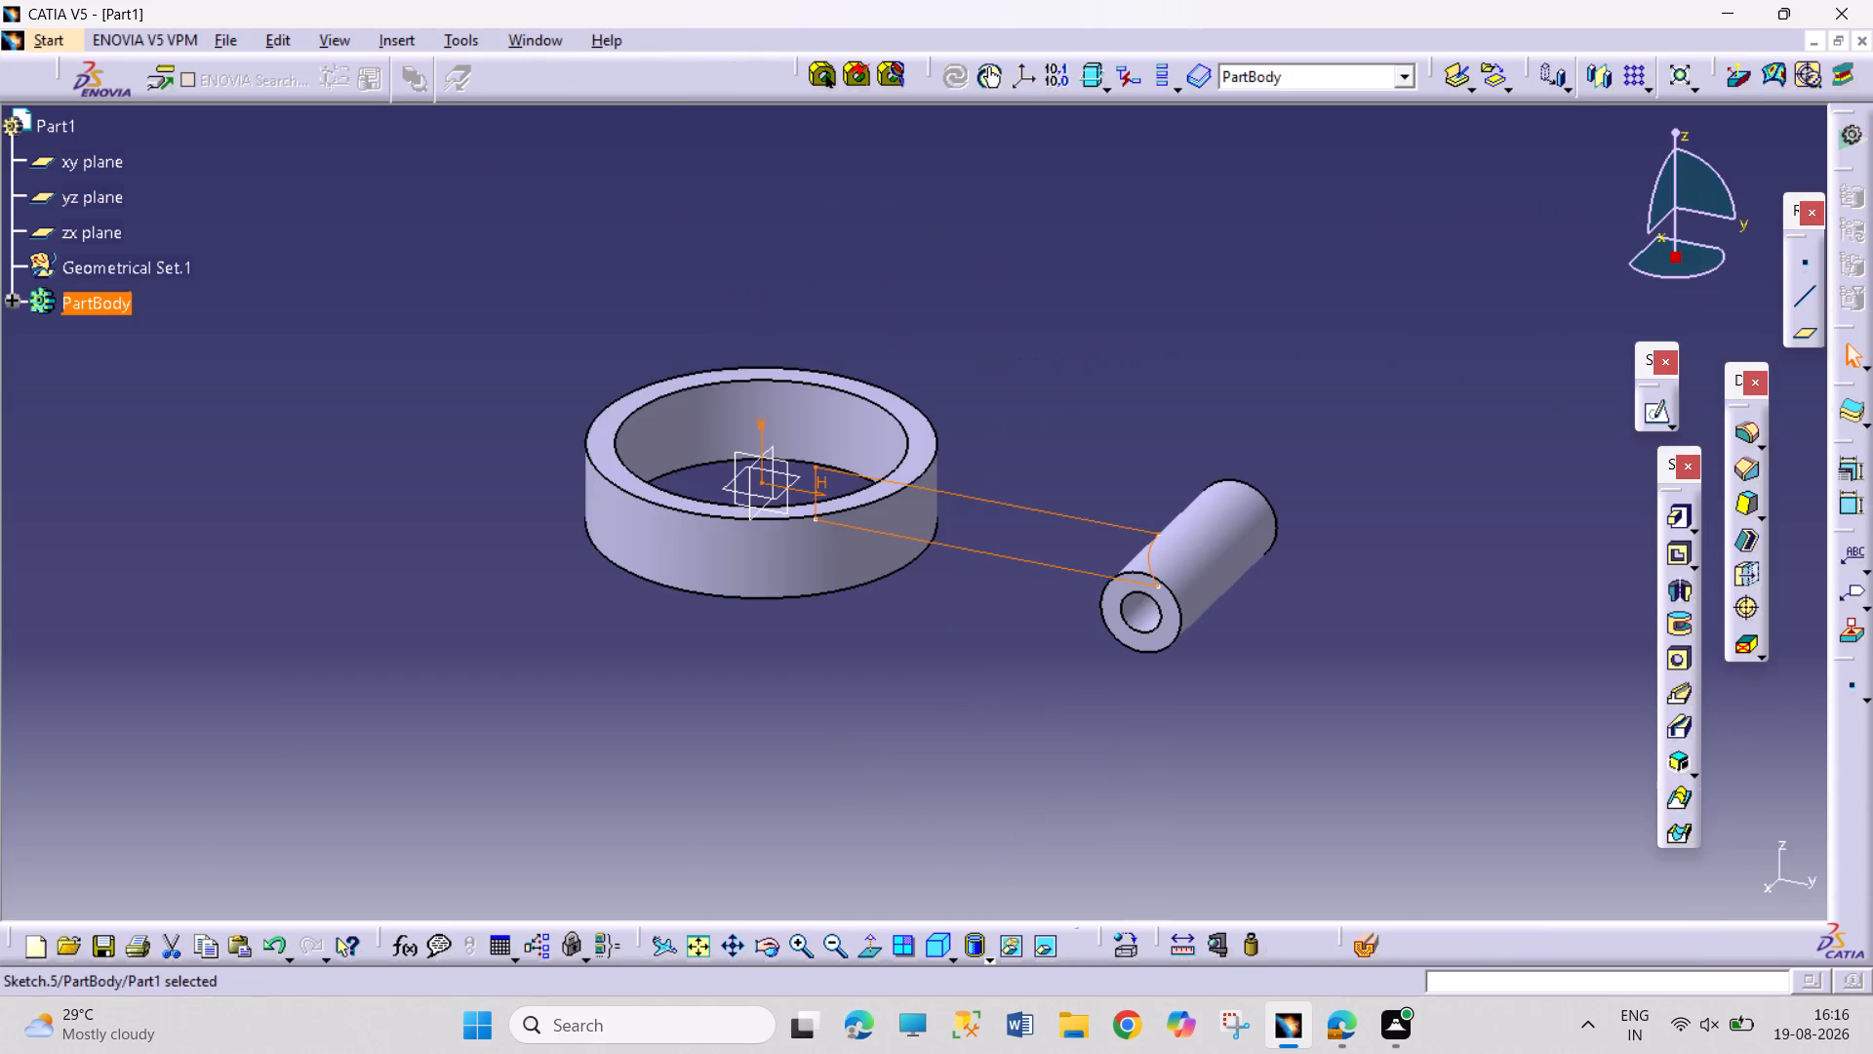
Open a new sketch on the xy plane and project the ring's outer circular edge into it.
{"action": "left_click", "coordinate": [798, 479]}
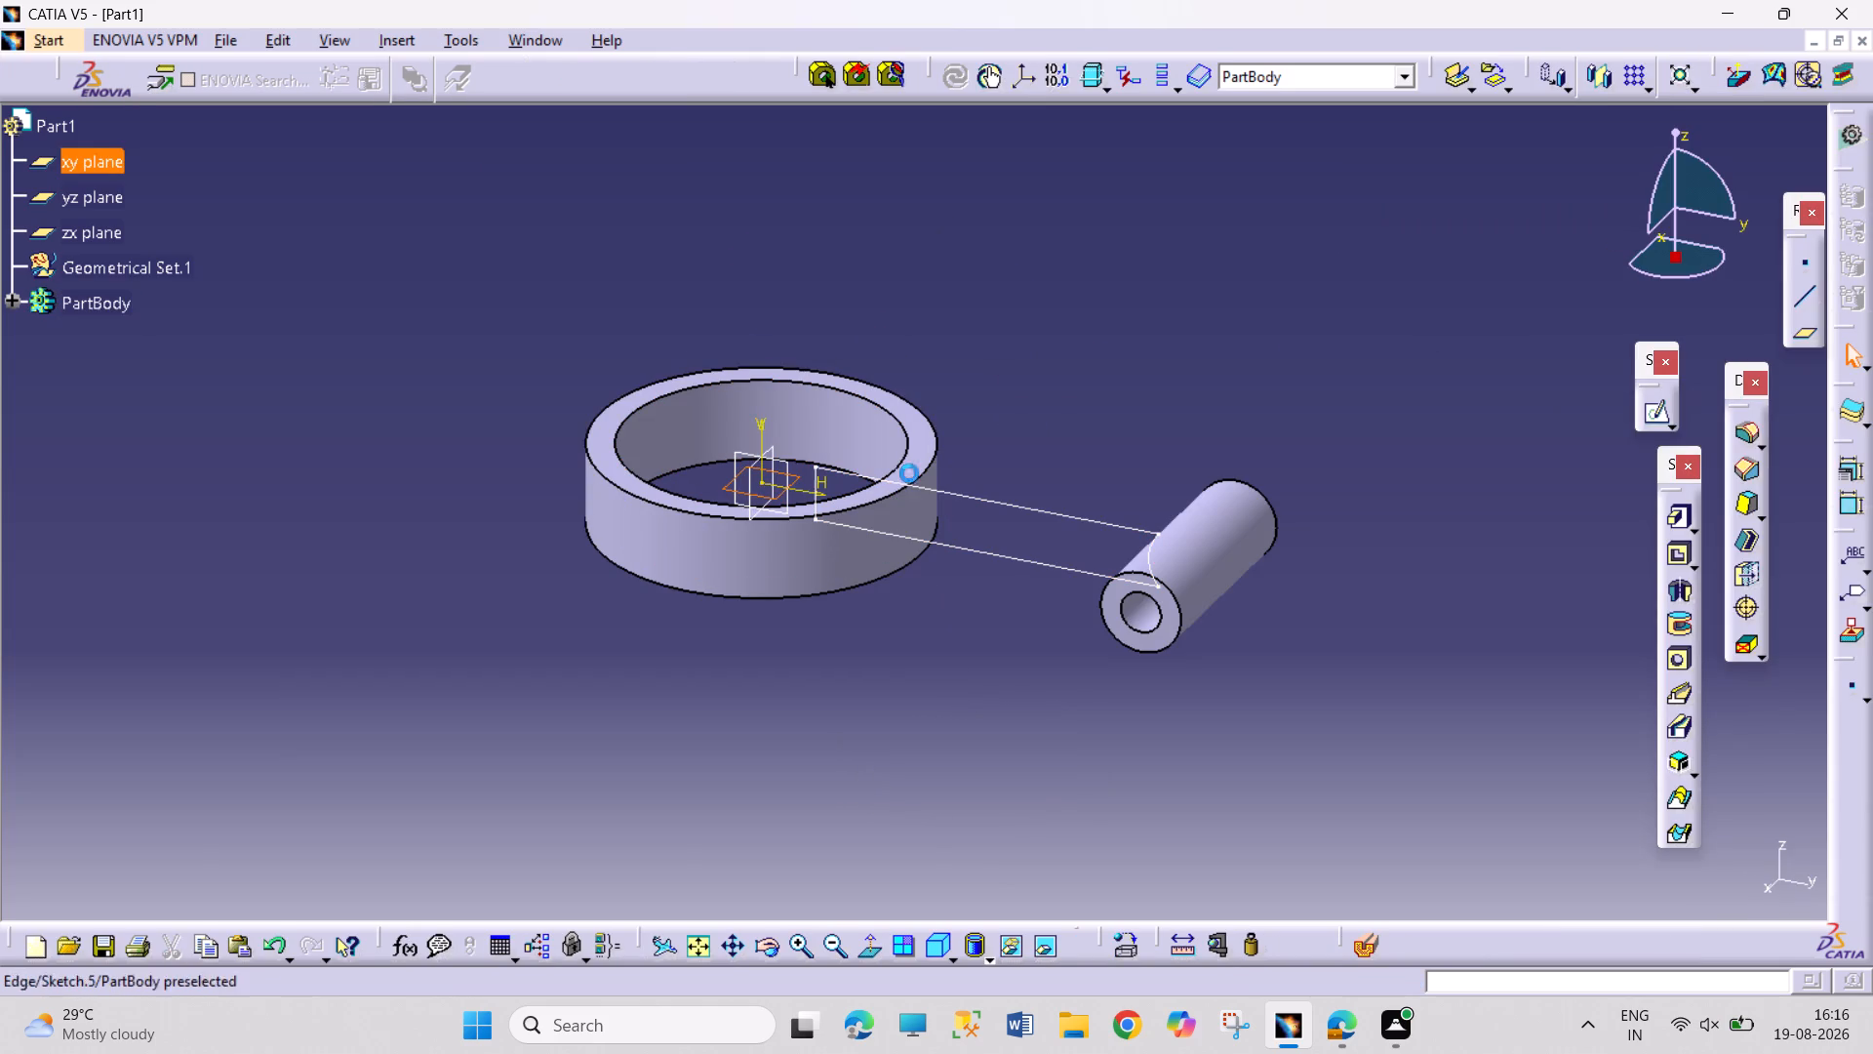
{"action": "left_click", "coordinate": [1656, 422]}
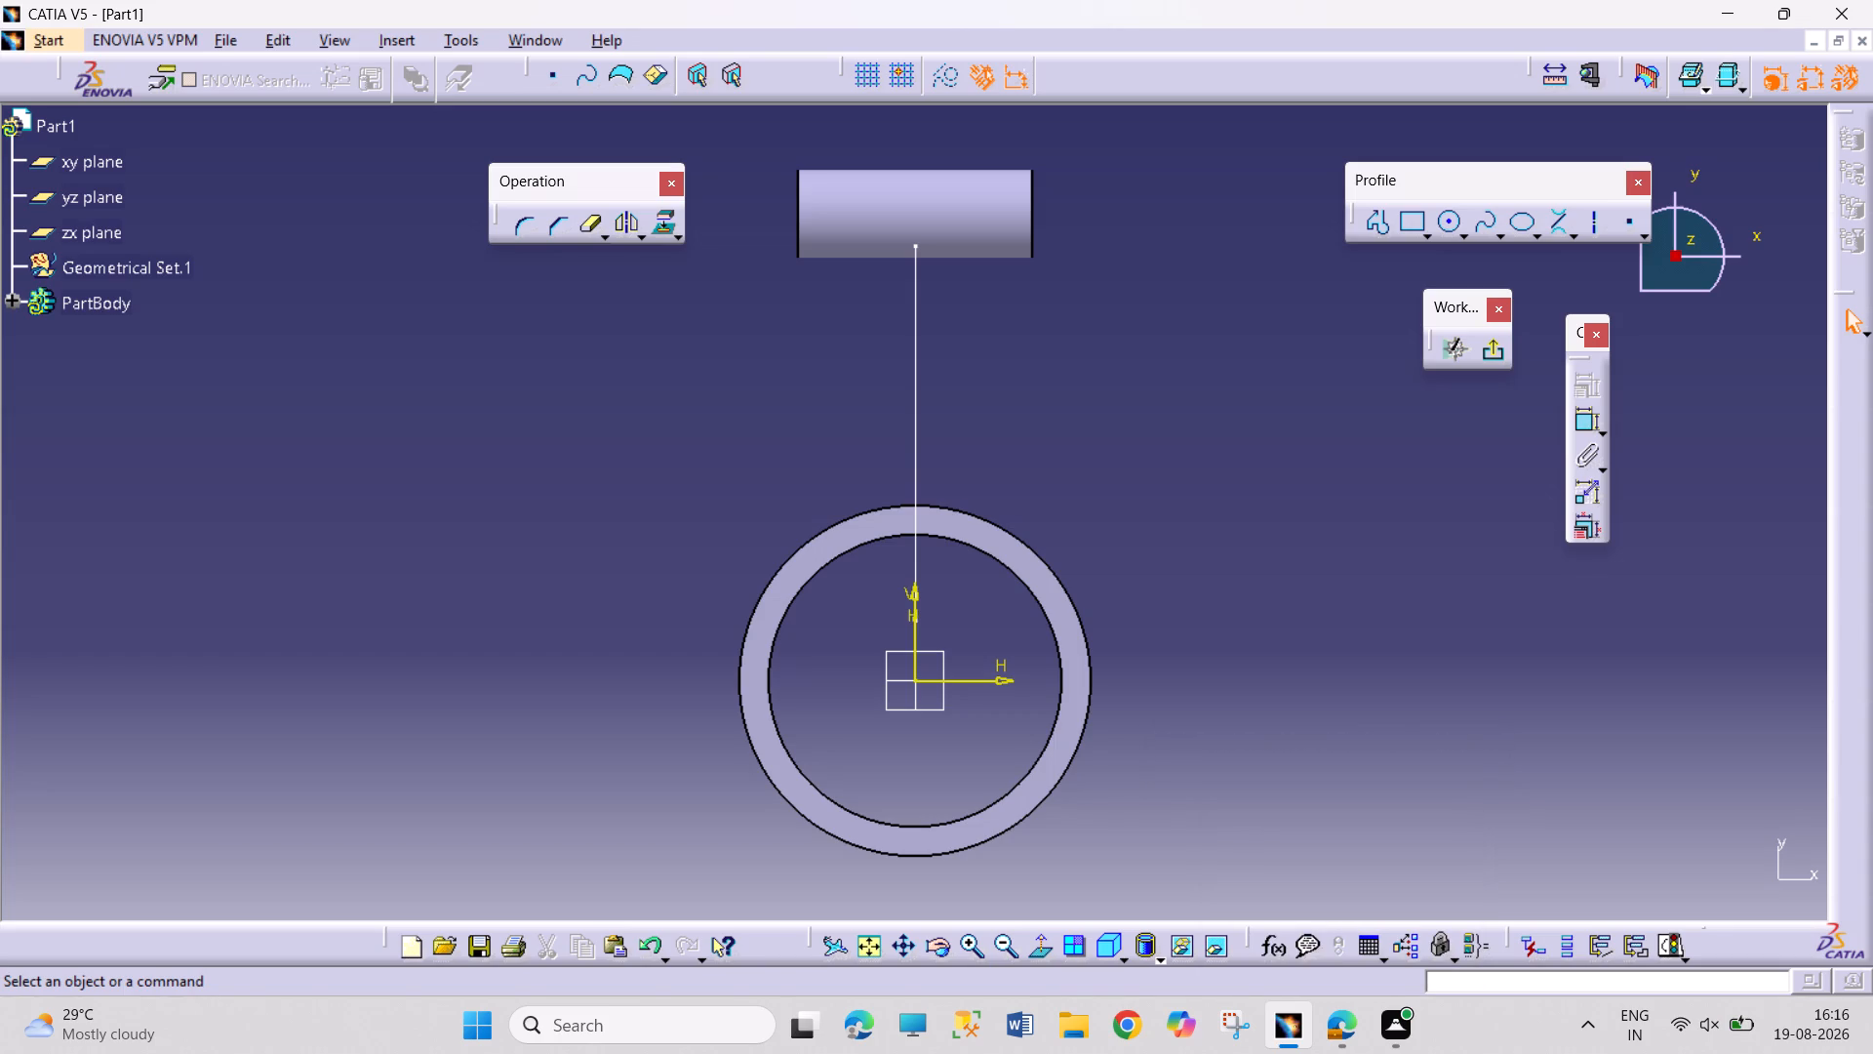
{"action": "left_click", "coordinate": [1084, 647]}
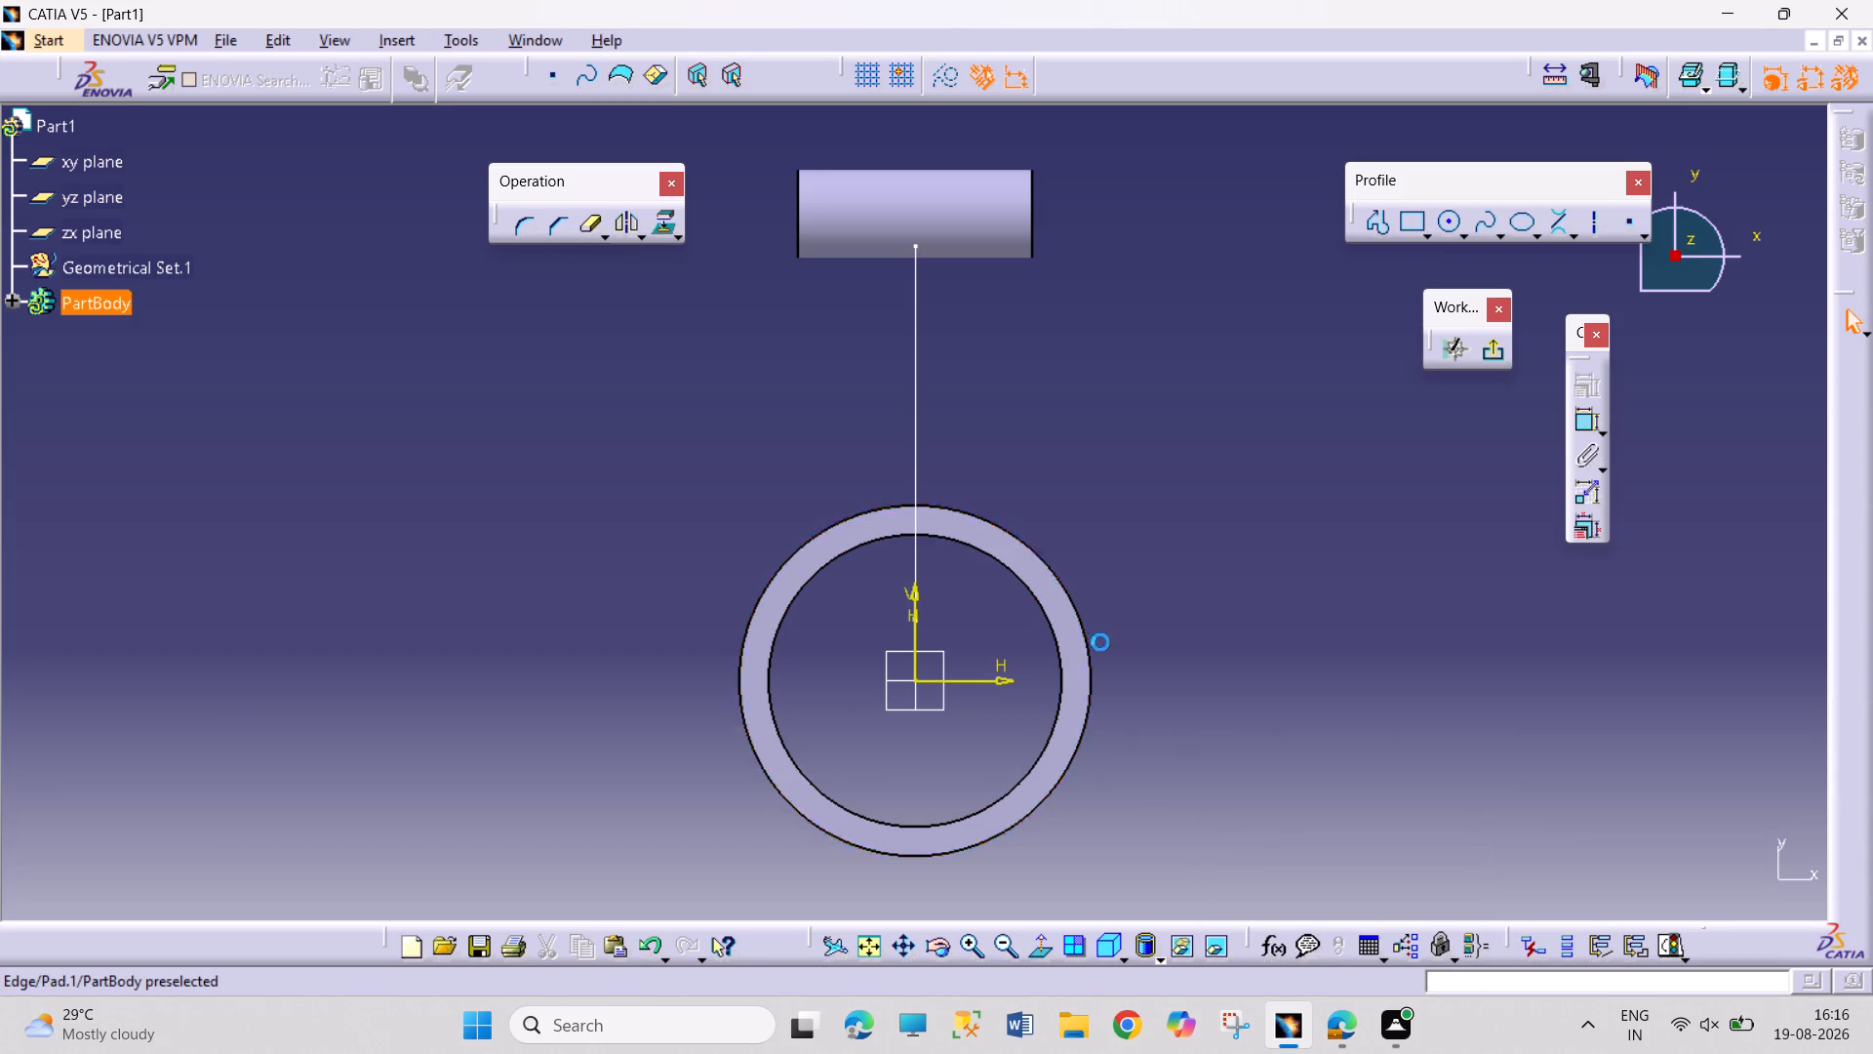
{"action": "left_click", "coordinate": [658, 229]}
{"action": "left_click", "coordinate": [1200, 497]}
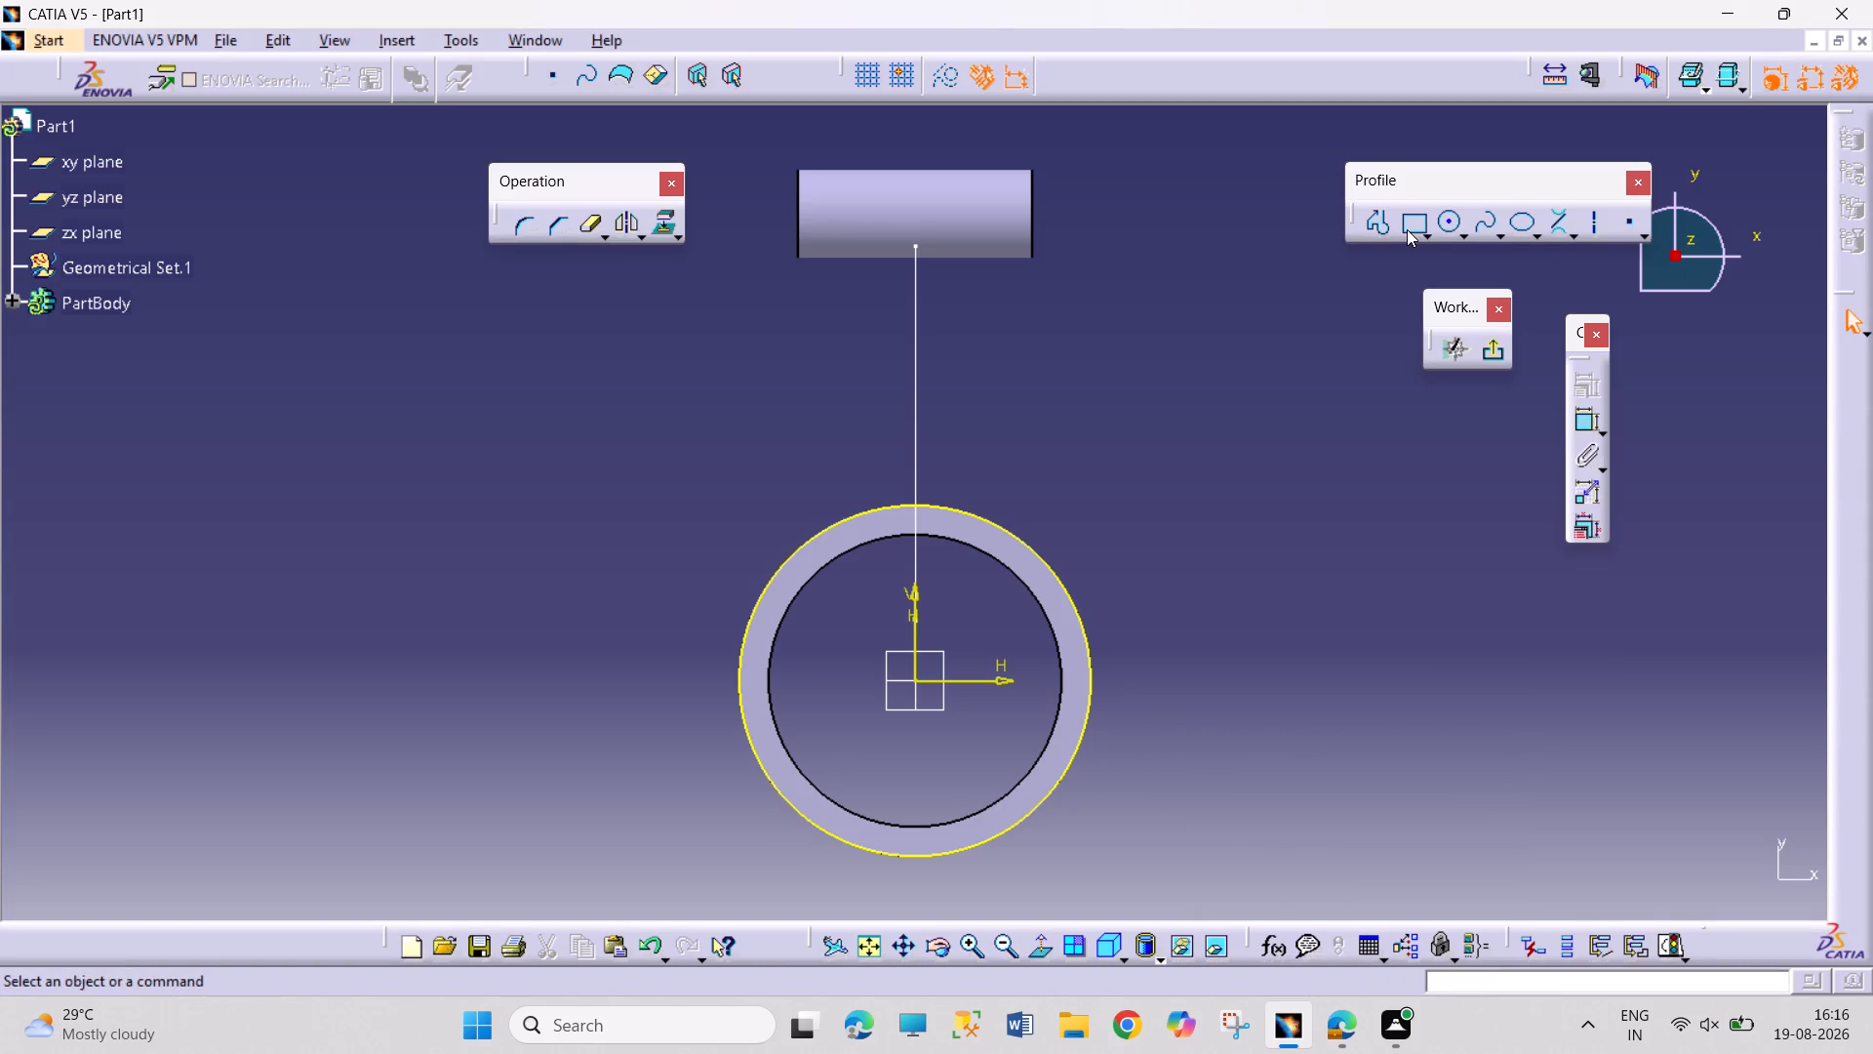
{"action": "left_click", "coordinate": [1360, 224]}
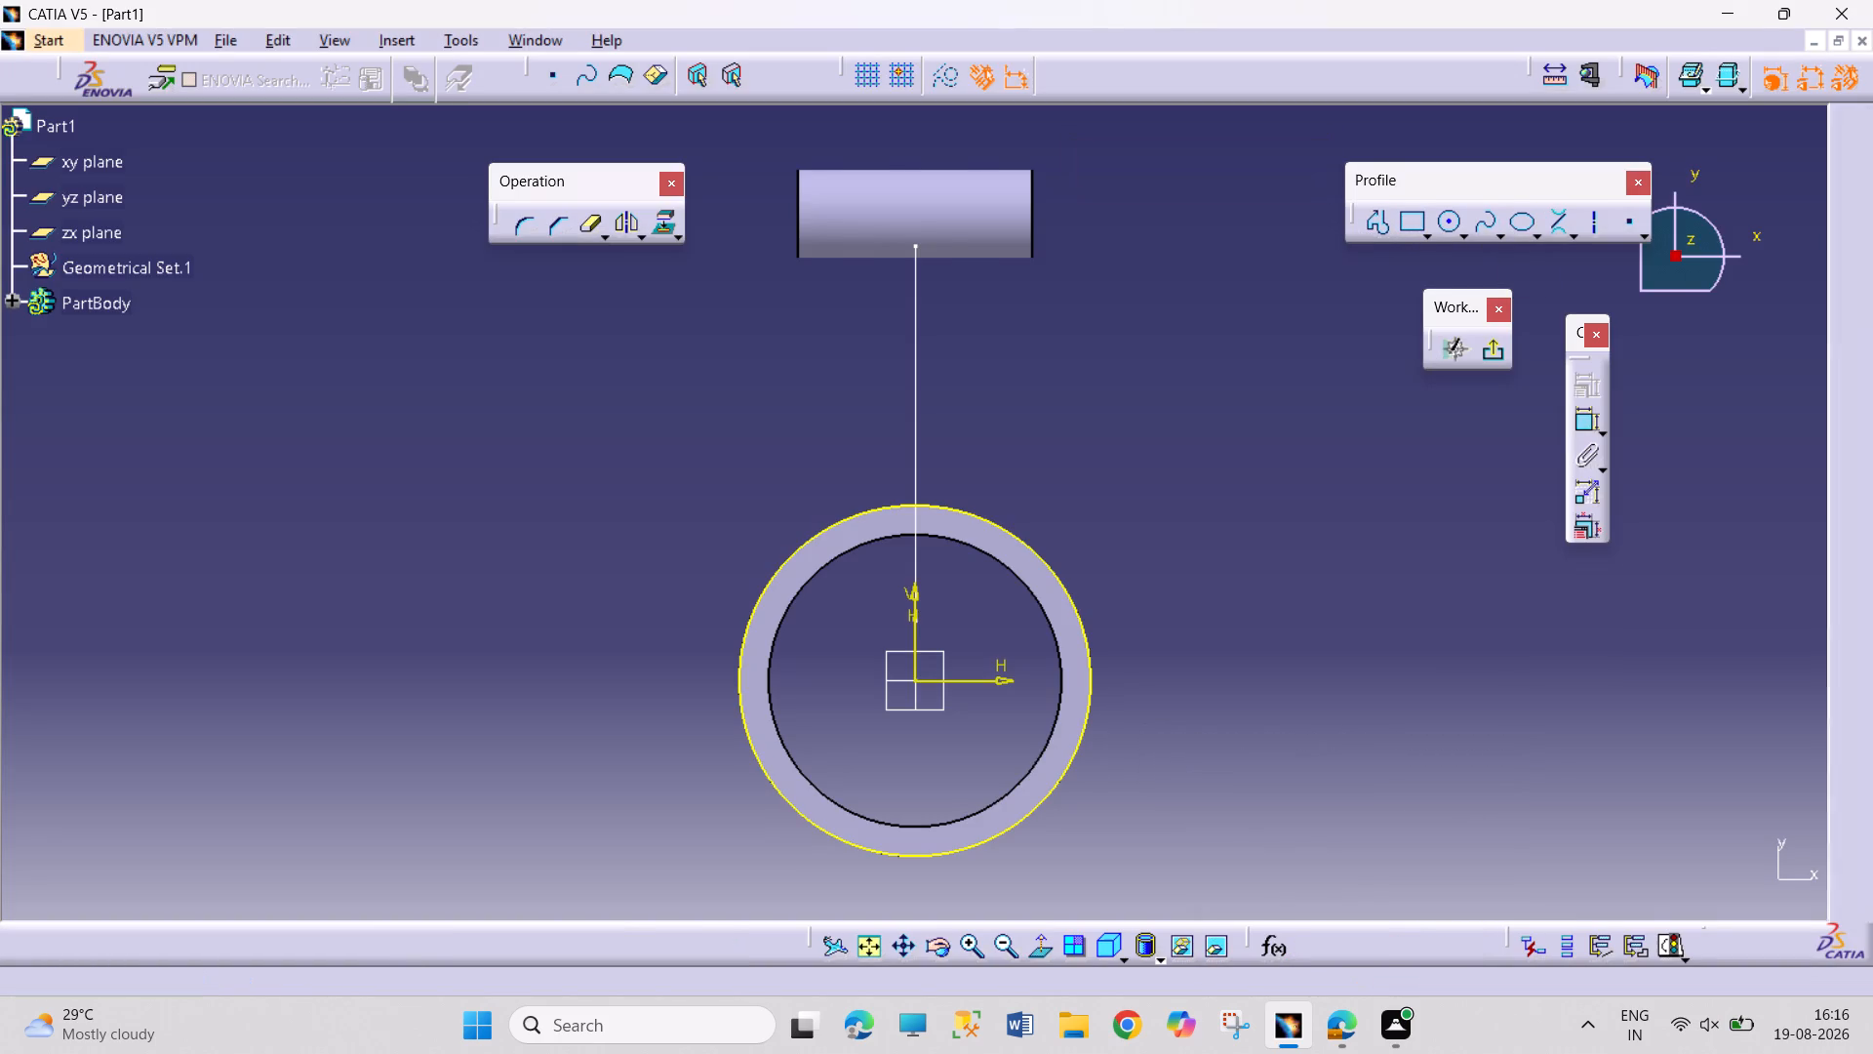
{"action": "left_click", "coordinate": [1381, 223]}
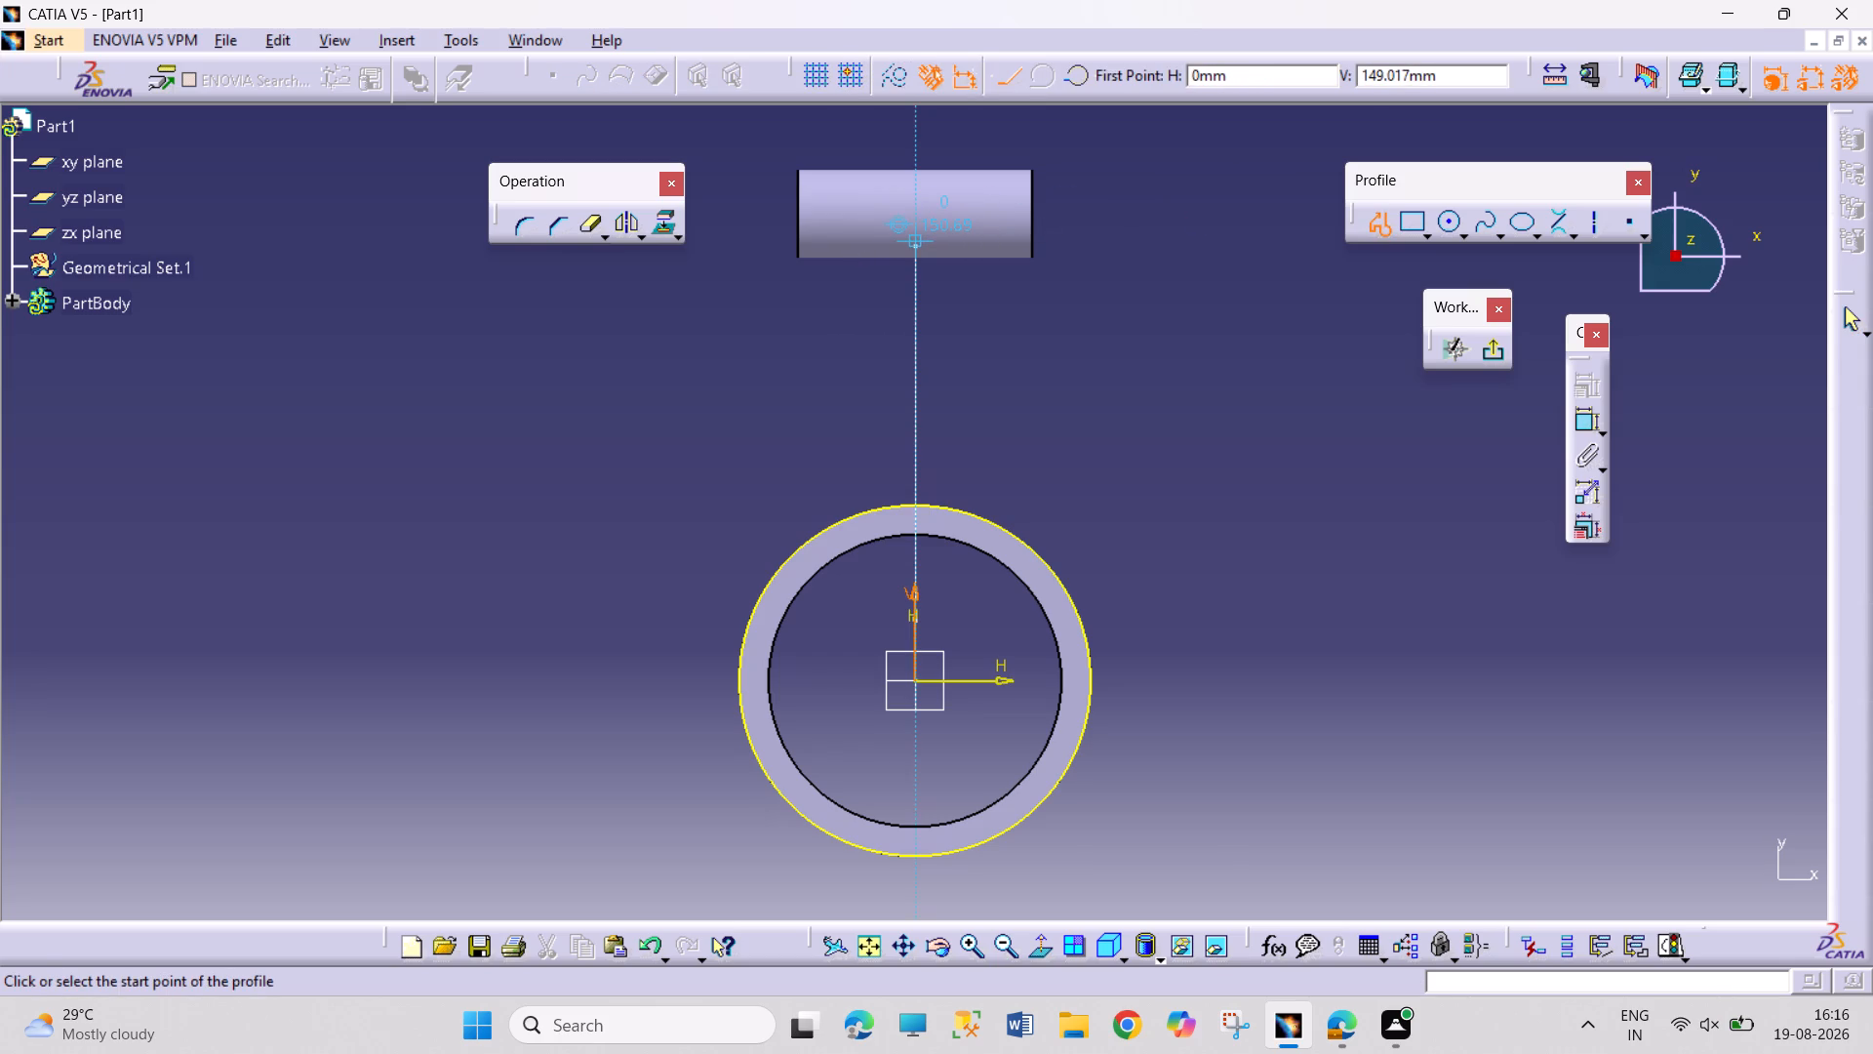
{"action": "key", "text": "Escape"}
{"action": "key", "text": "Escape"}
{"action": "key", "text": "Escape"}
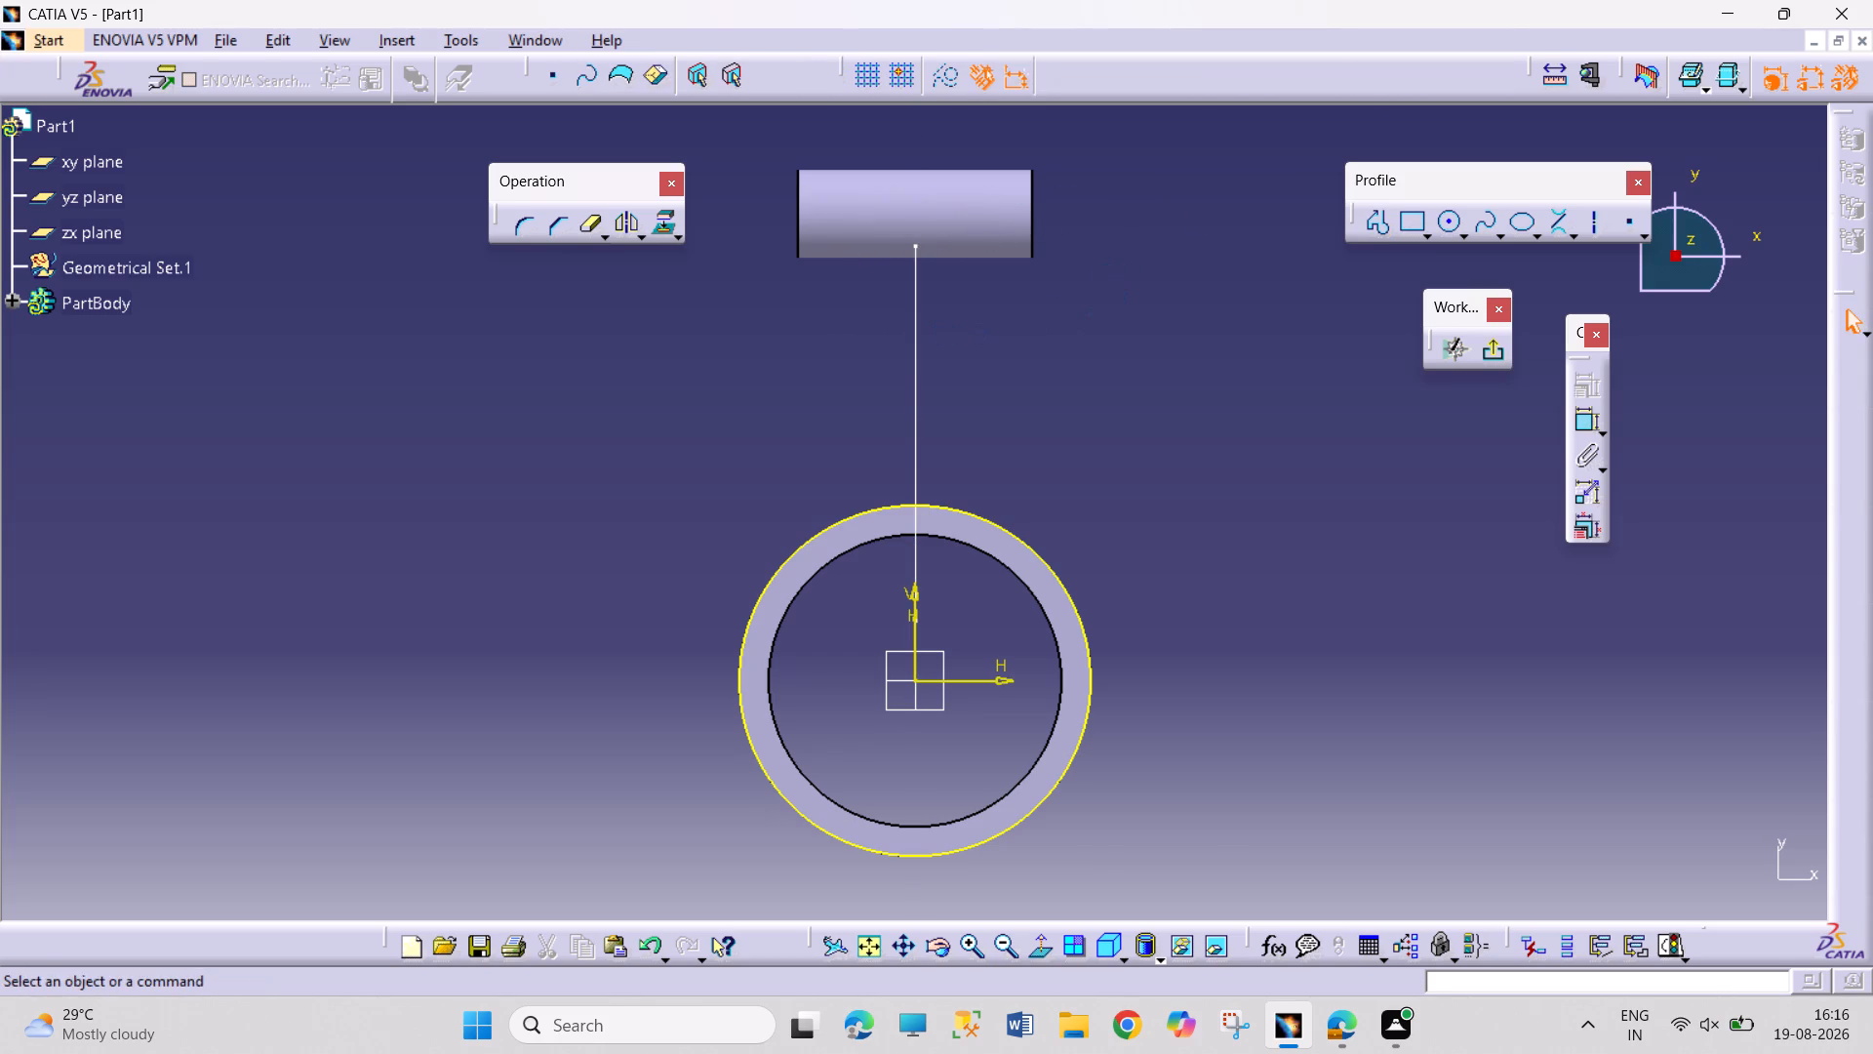
Project the arm side-profile sketch's line between the ring and the boss into the current sketch.
{"action": "left_click", "coordinate": [917, 323]}
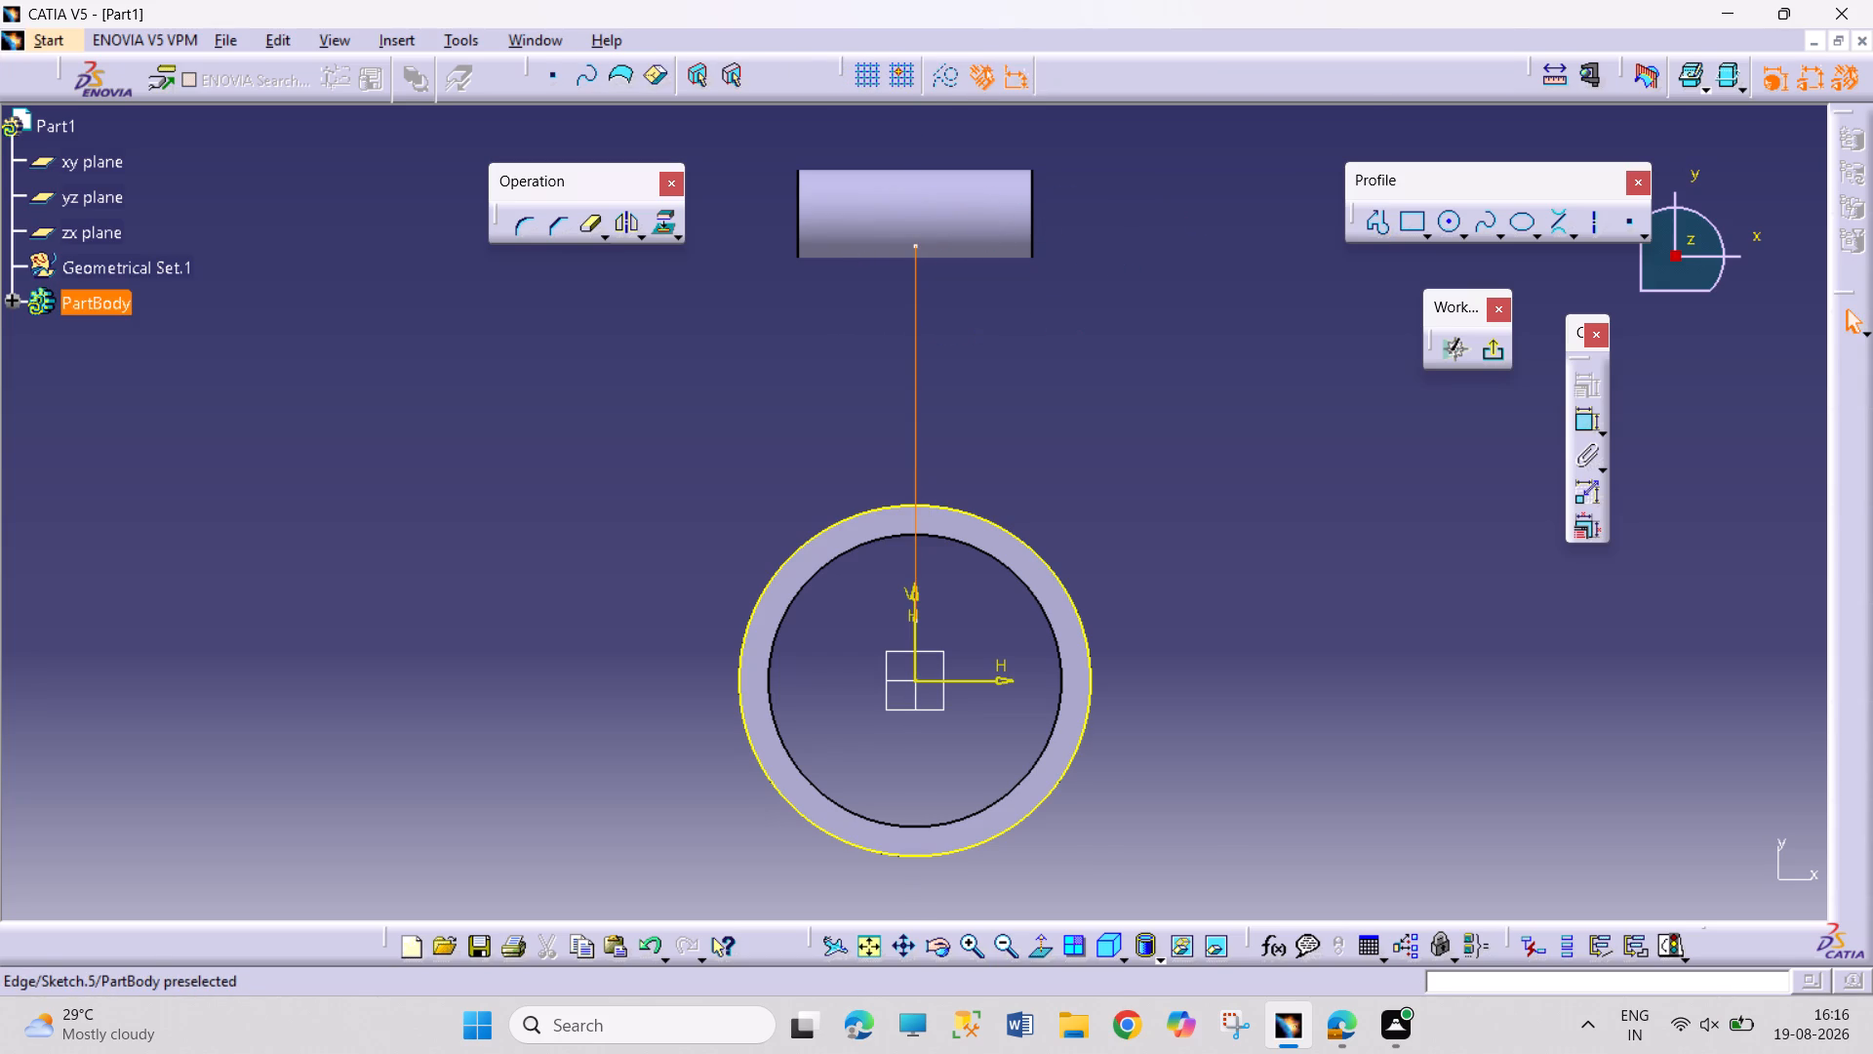
{"action": "left_click", "coordinate": [661, 234]}
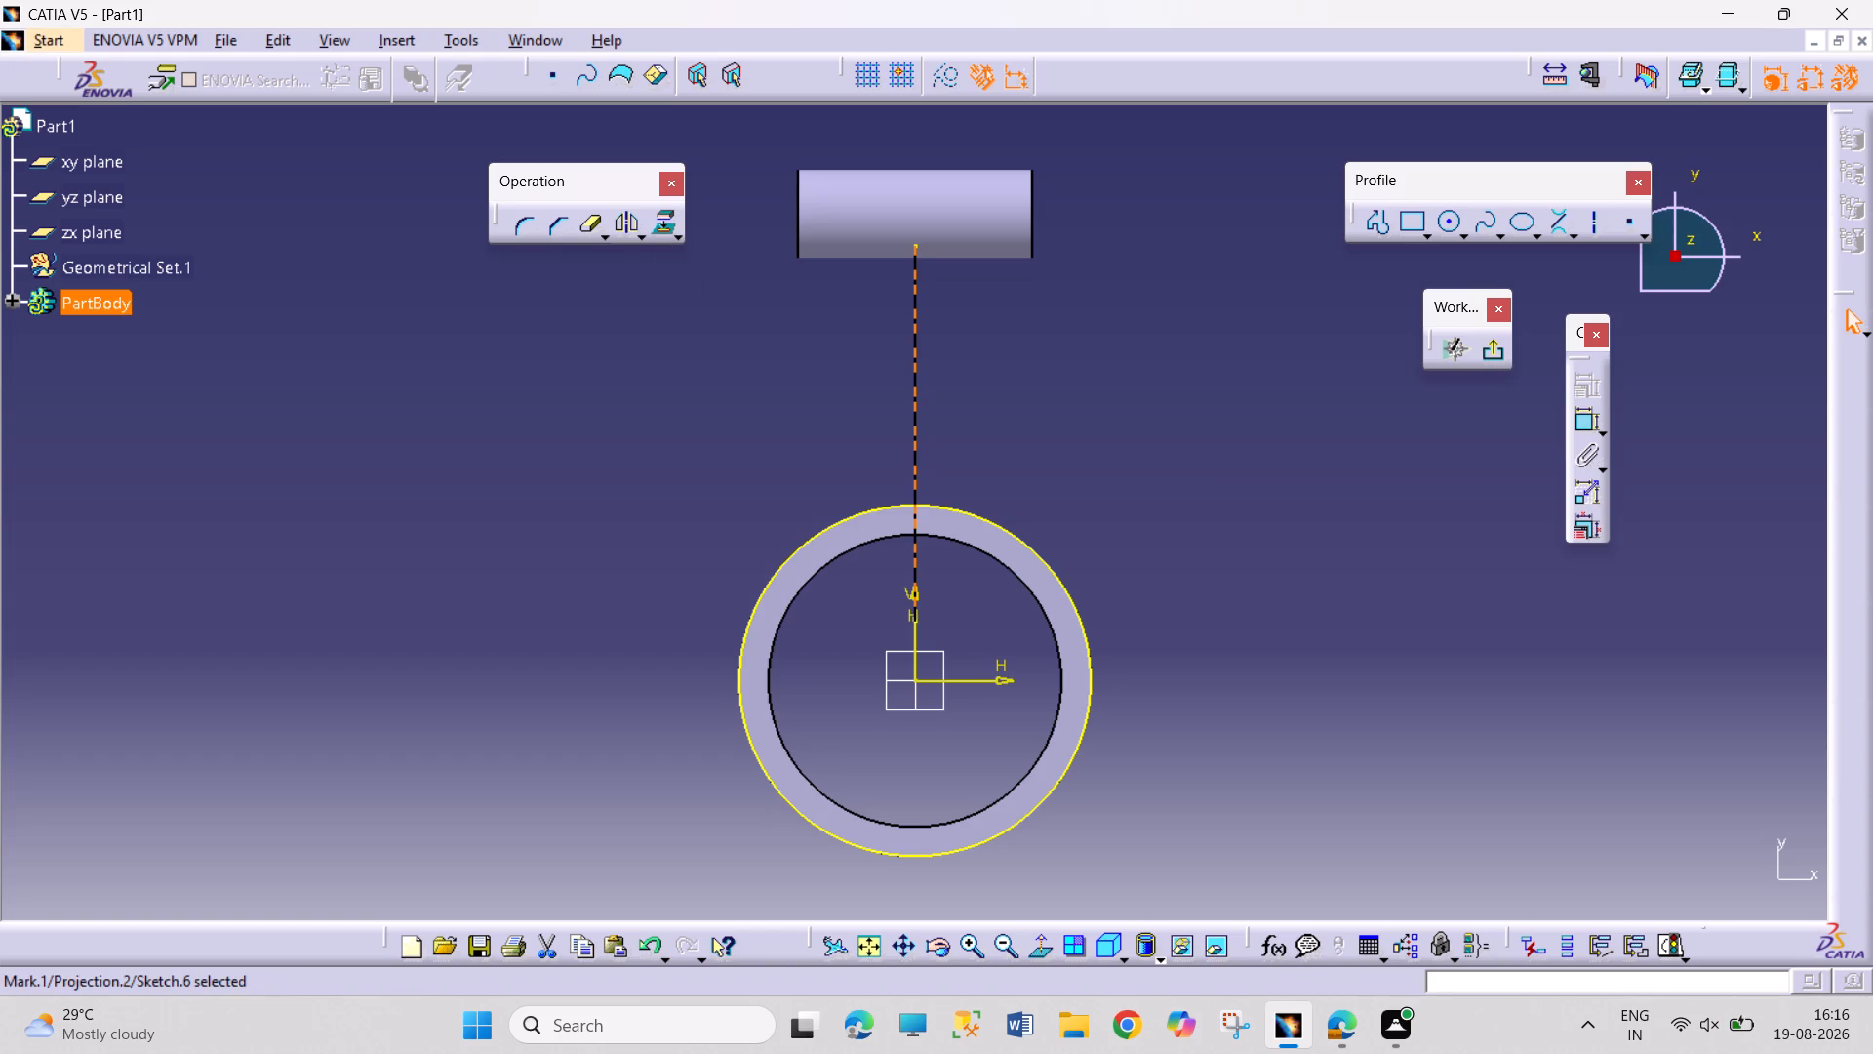
{"action": "left_click", "coordinate": [988, 335]}
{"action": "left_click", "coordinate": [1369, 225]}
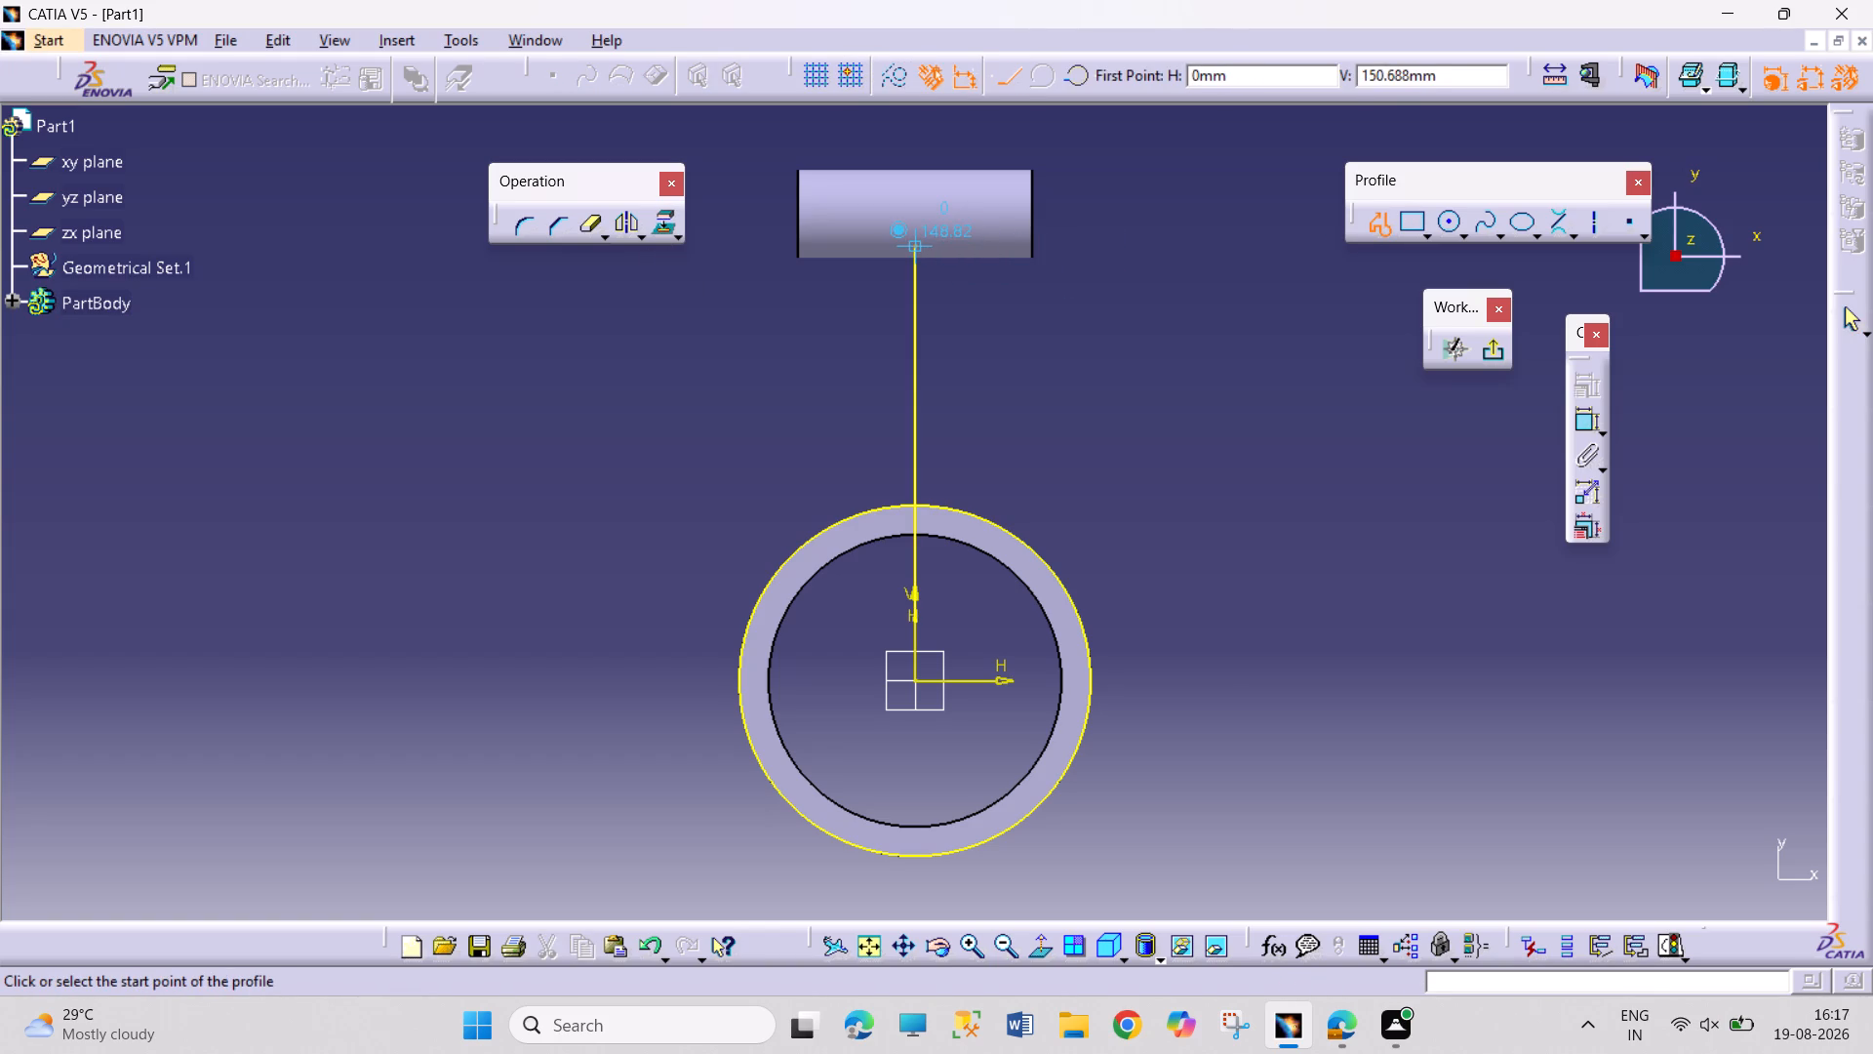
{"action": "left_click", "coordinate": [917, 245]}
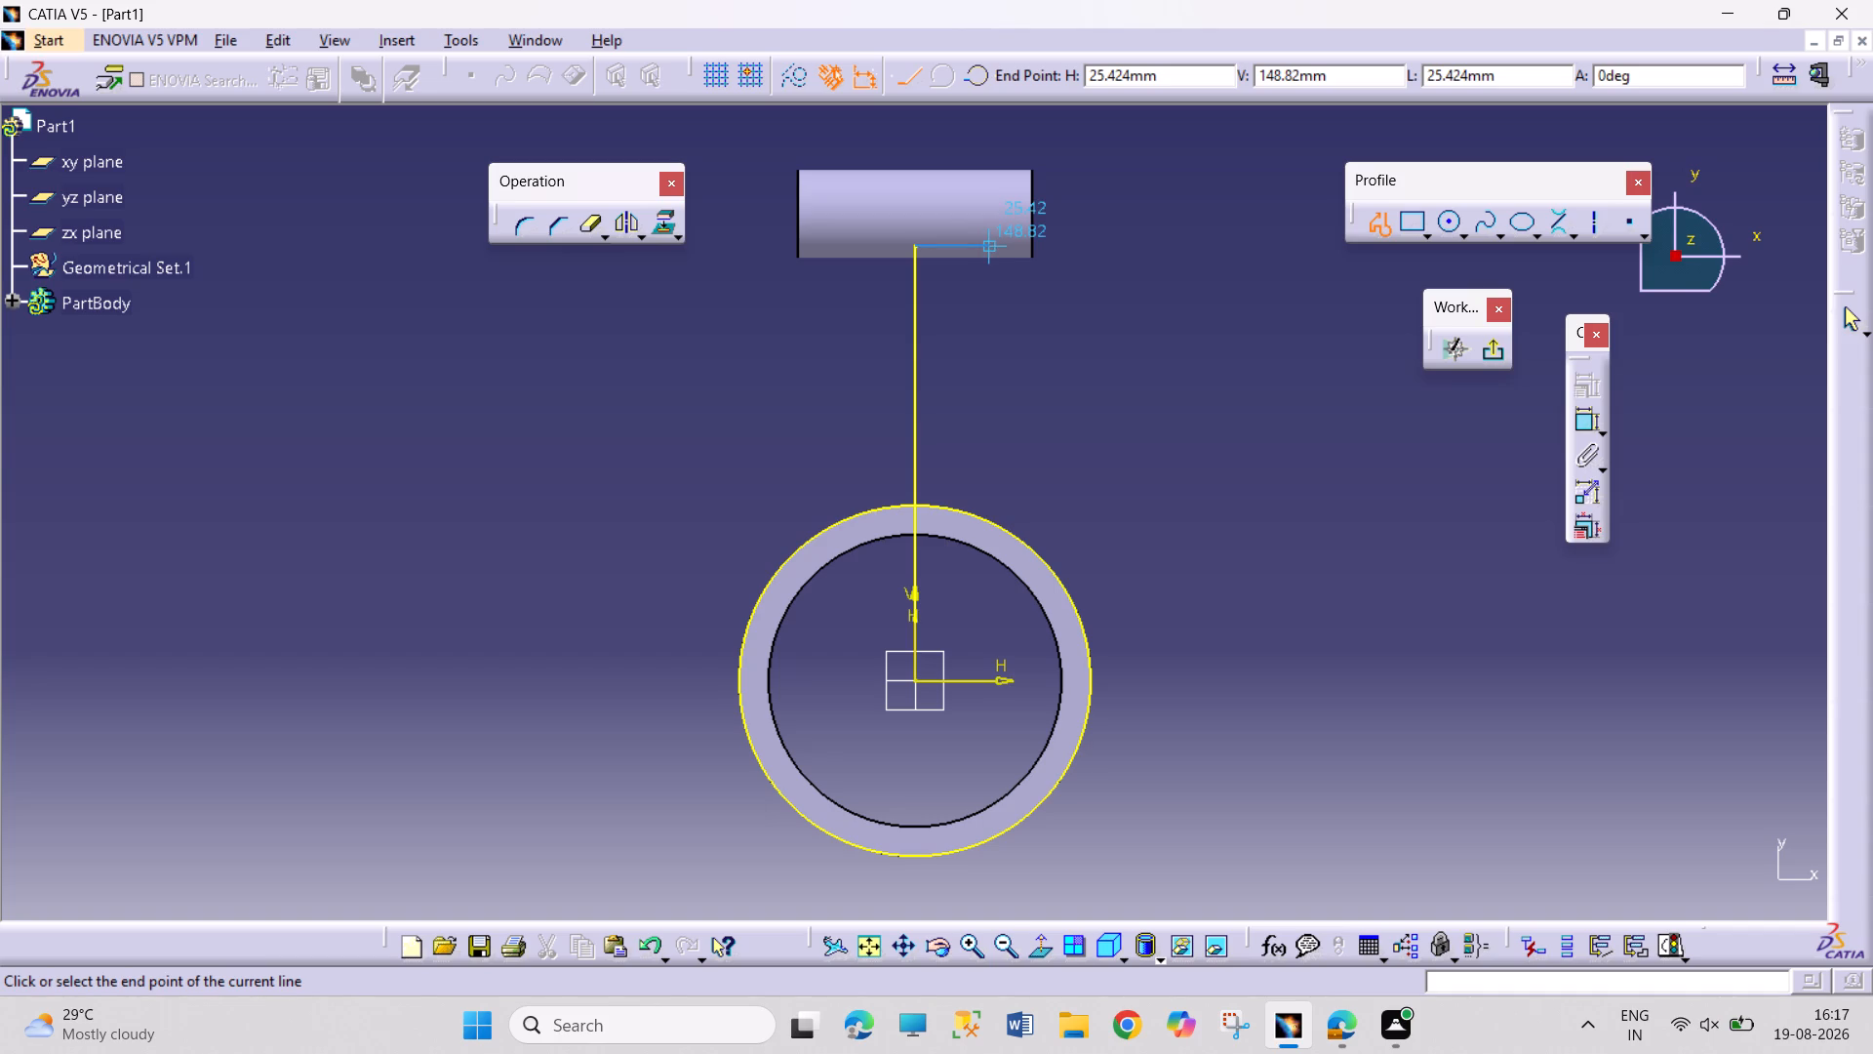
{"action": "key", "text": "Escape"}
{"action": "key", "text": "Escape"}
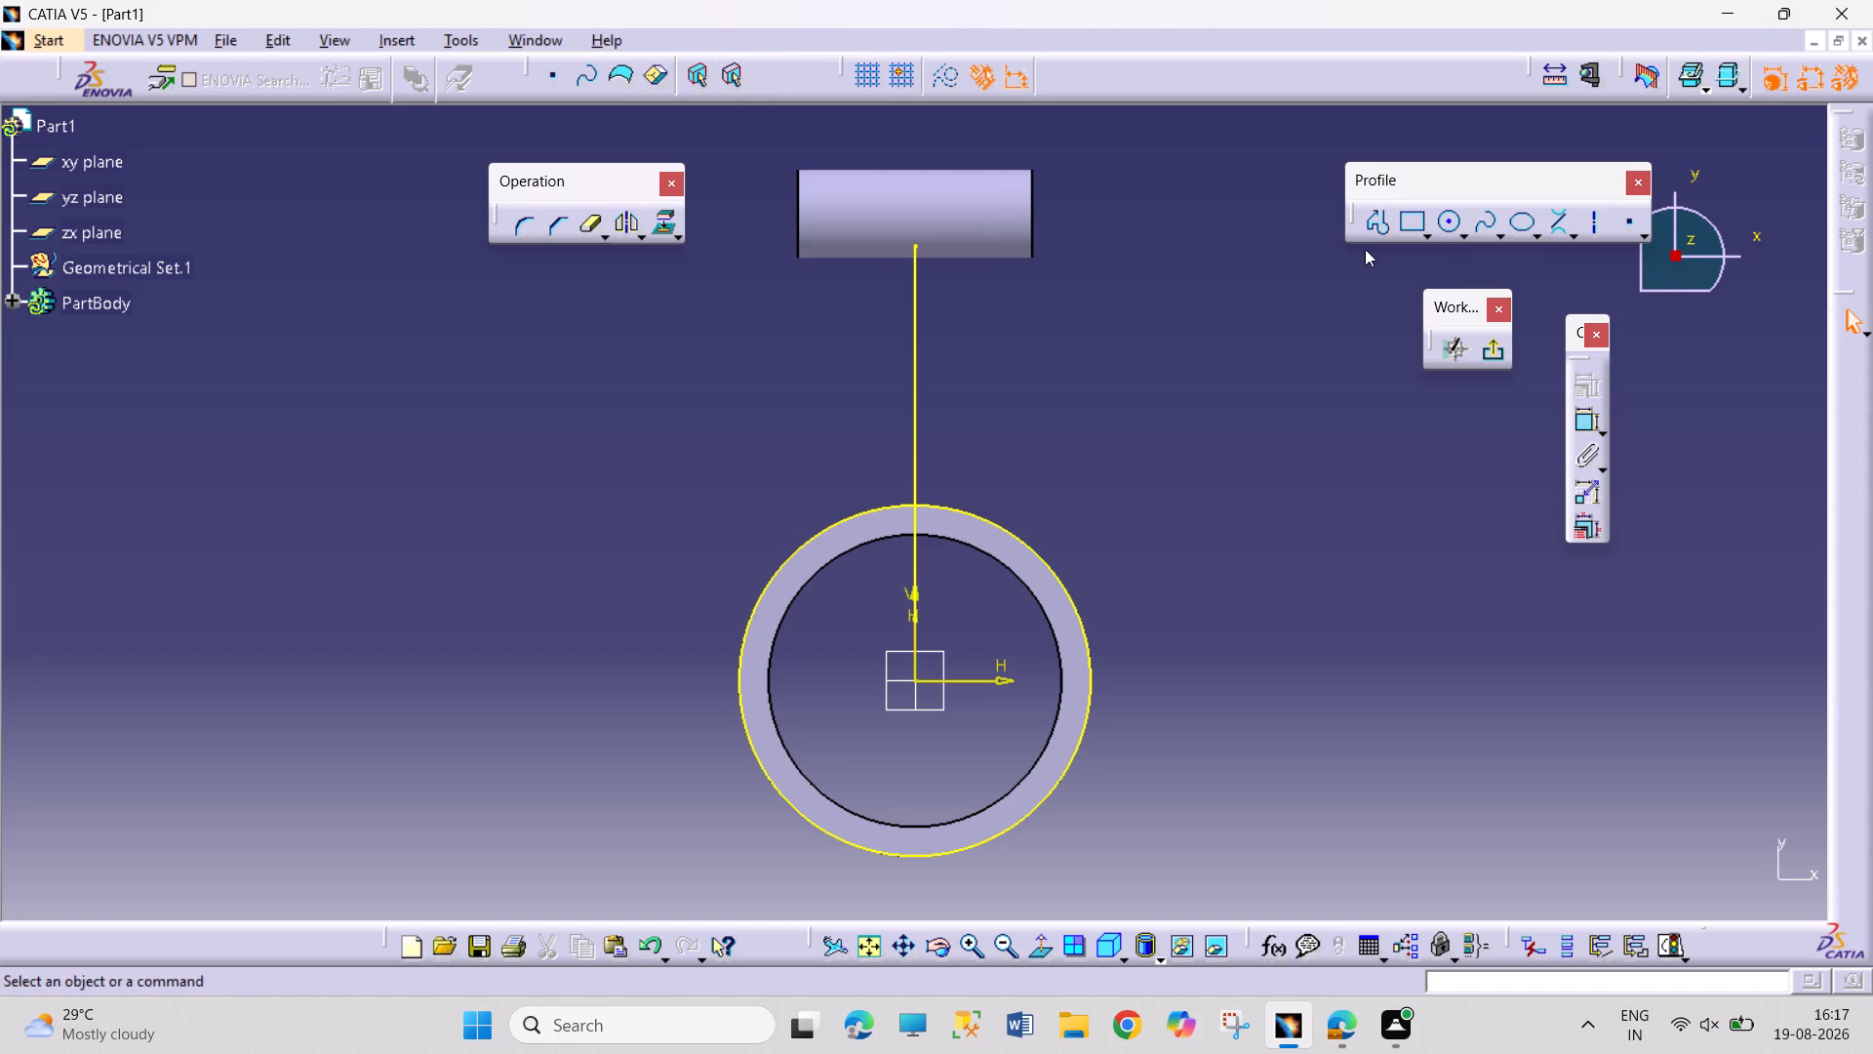
Sketch a three-line open profile from the ring's outer circle, horizontally across the boss about 149 mm from the origin, and back beside the ring.
{"action": "left_click", "coordinate": [1374, 236]}
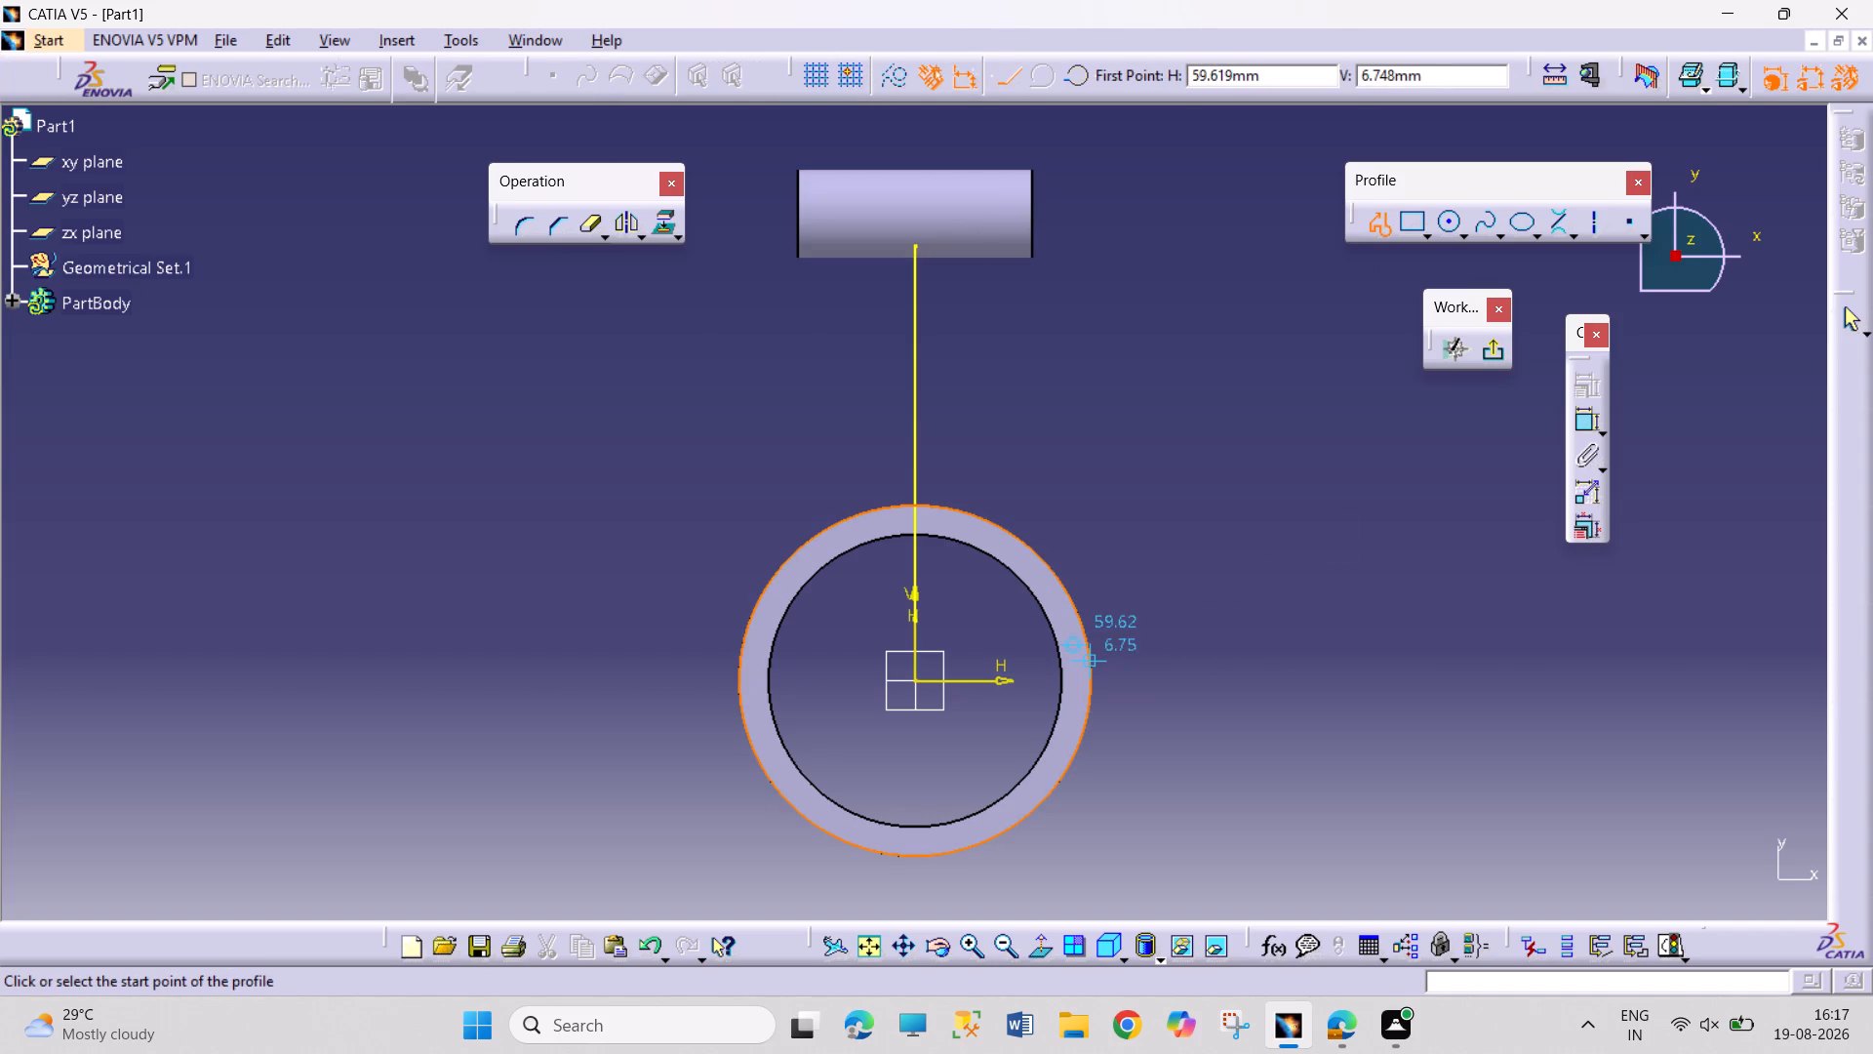
{"action": "left_click", "coordinate": [1088, 665]}
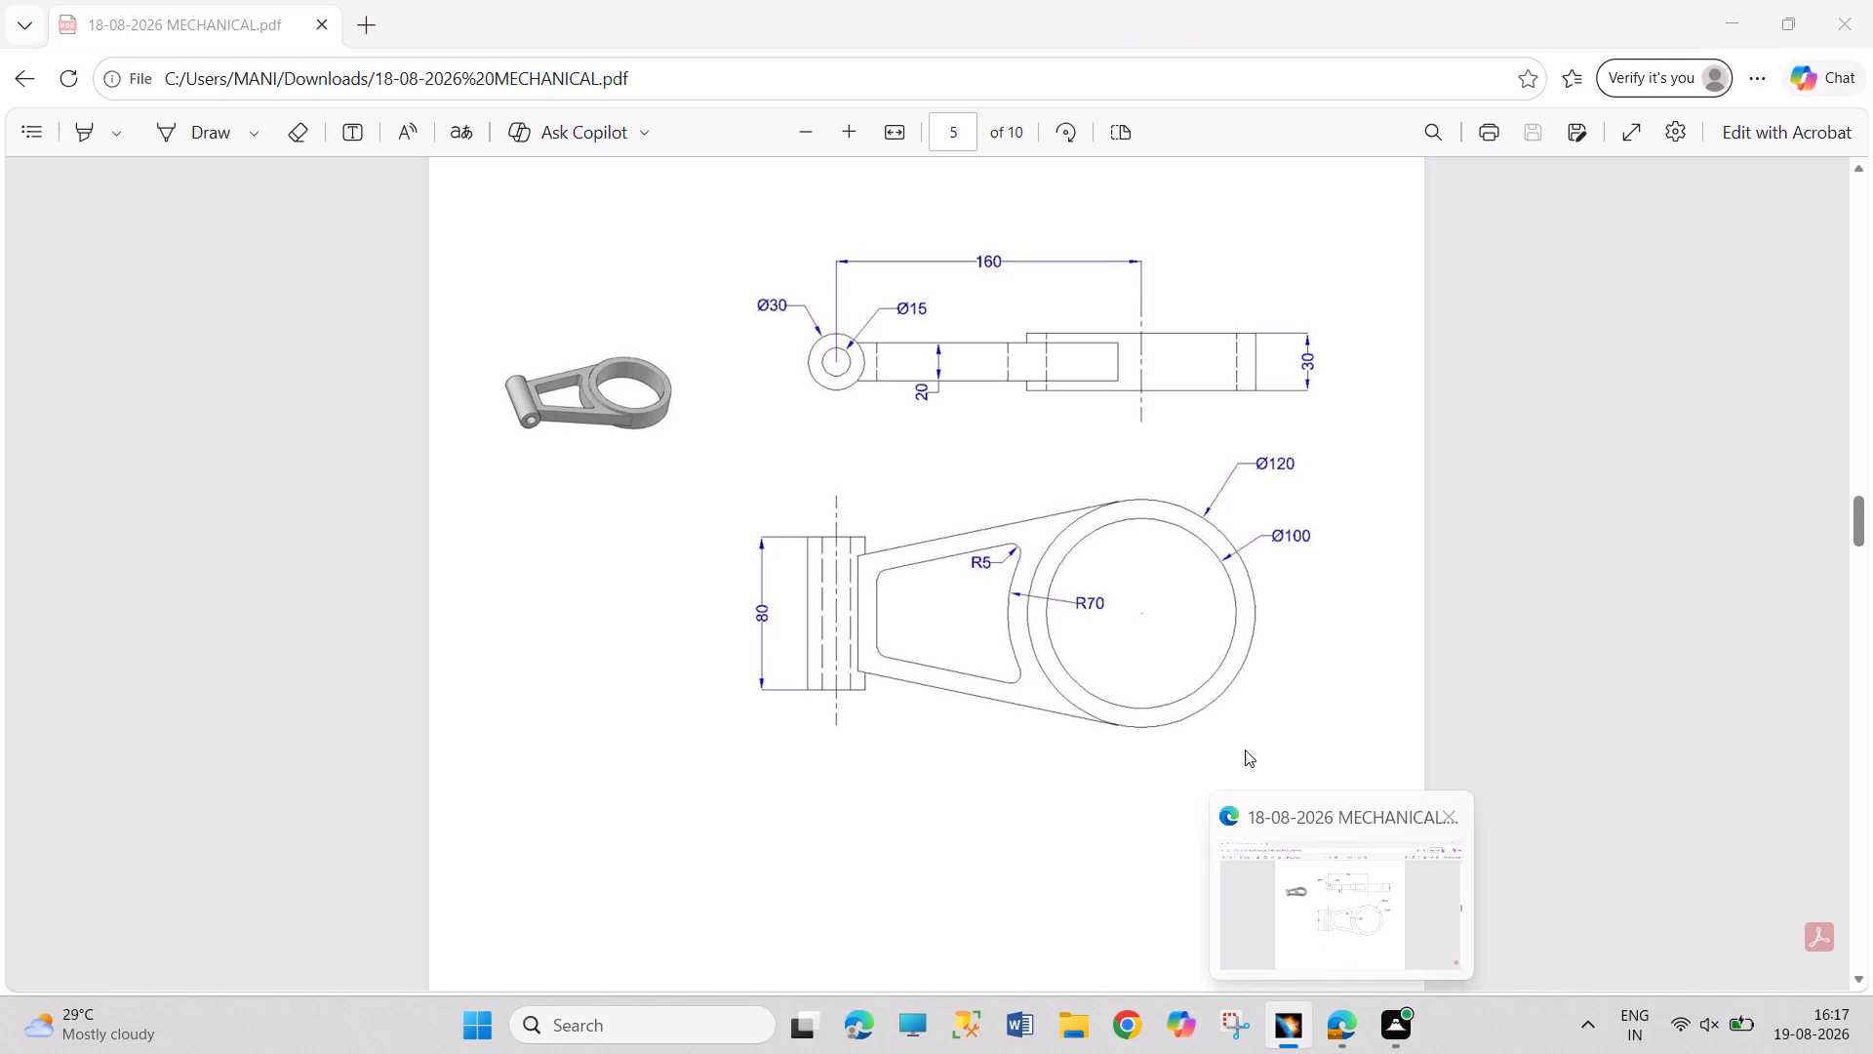
{"action": "left_click", "coordinate": [998, 243]}
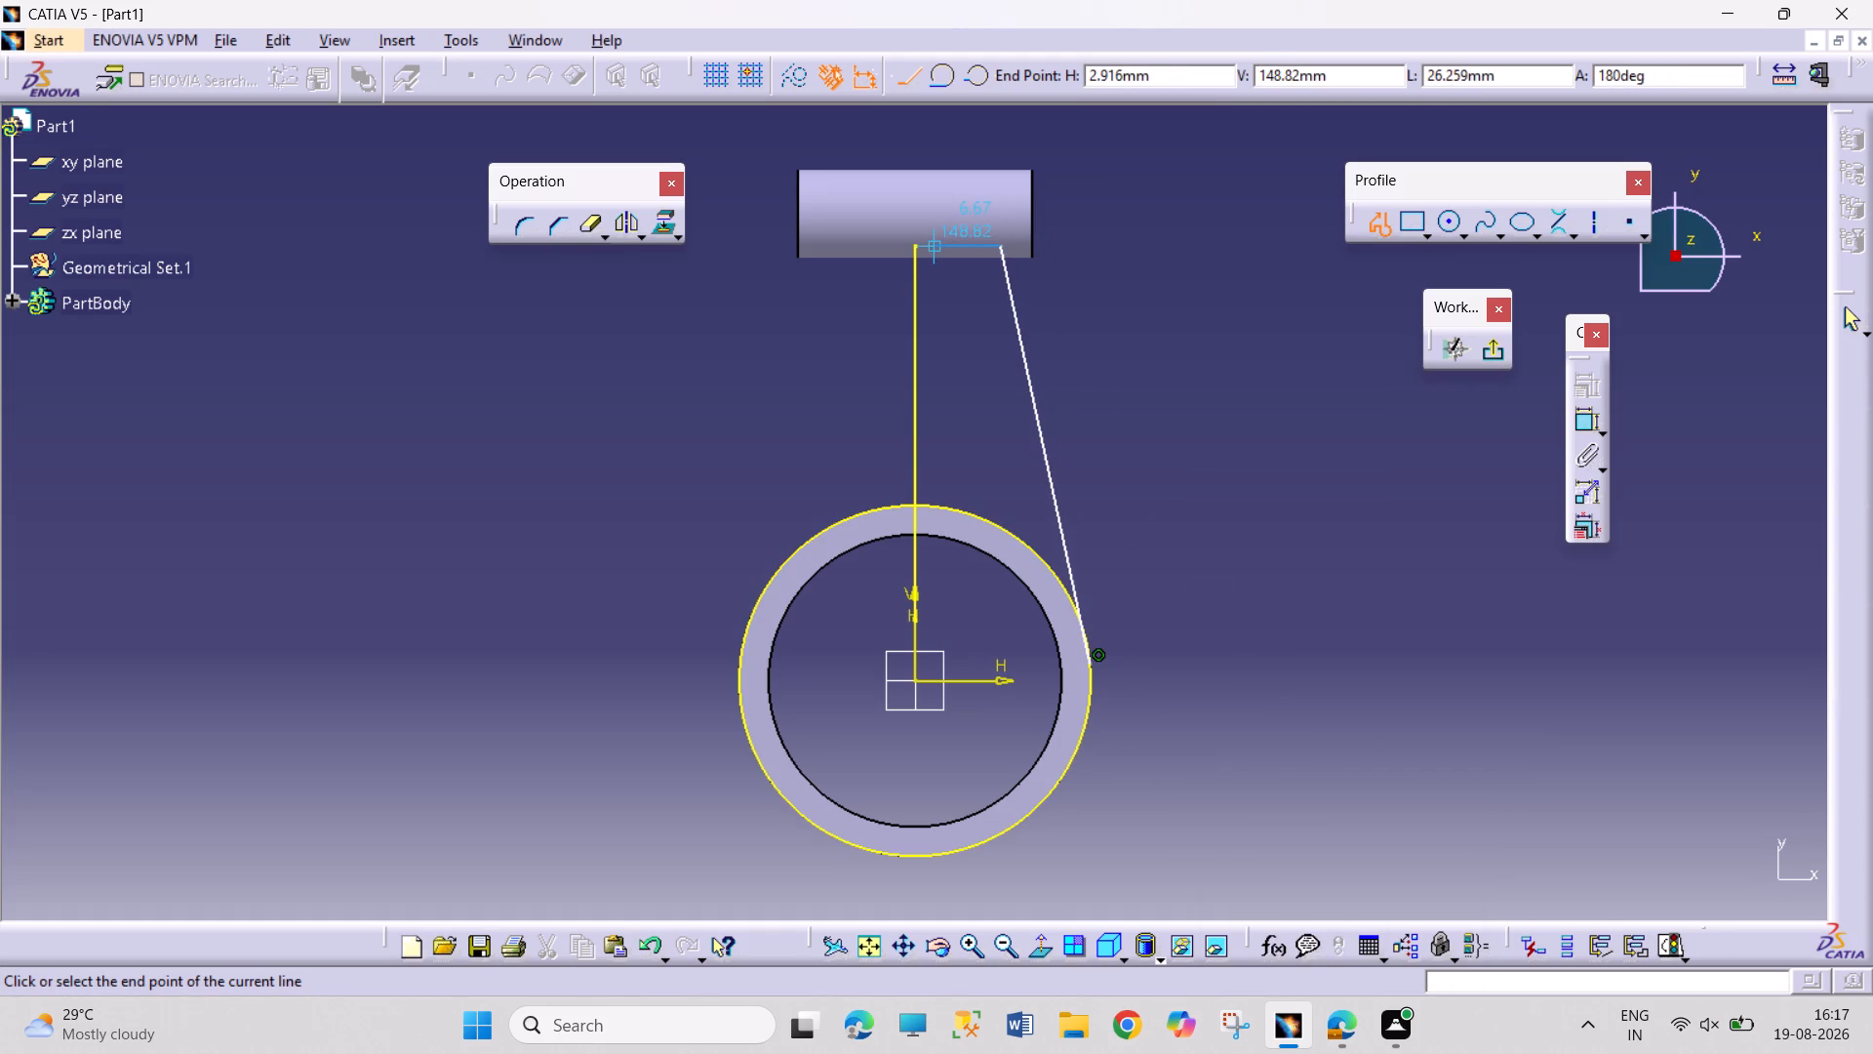
{"action": "left_click", "coordinate": [833, 245]}
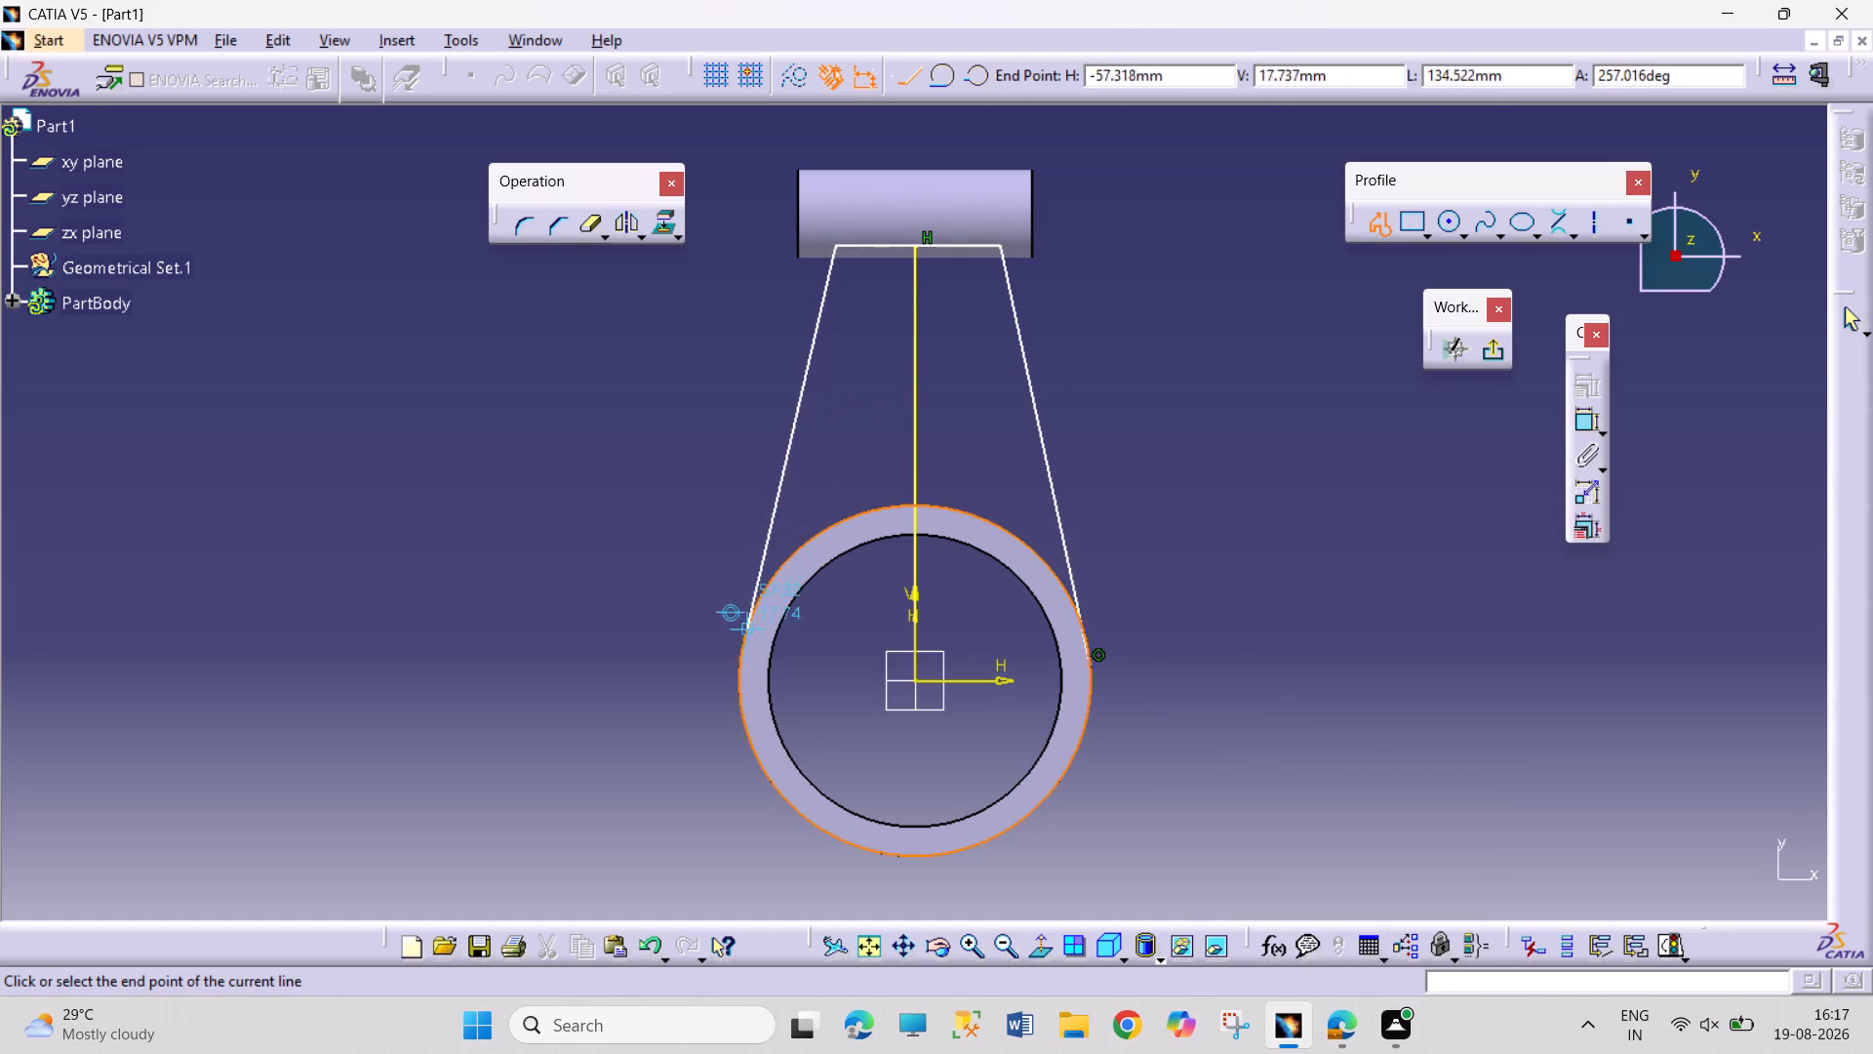
{"action": "left_click", "coordinate": [718, 639]}
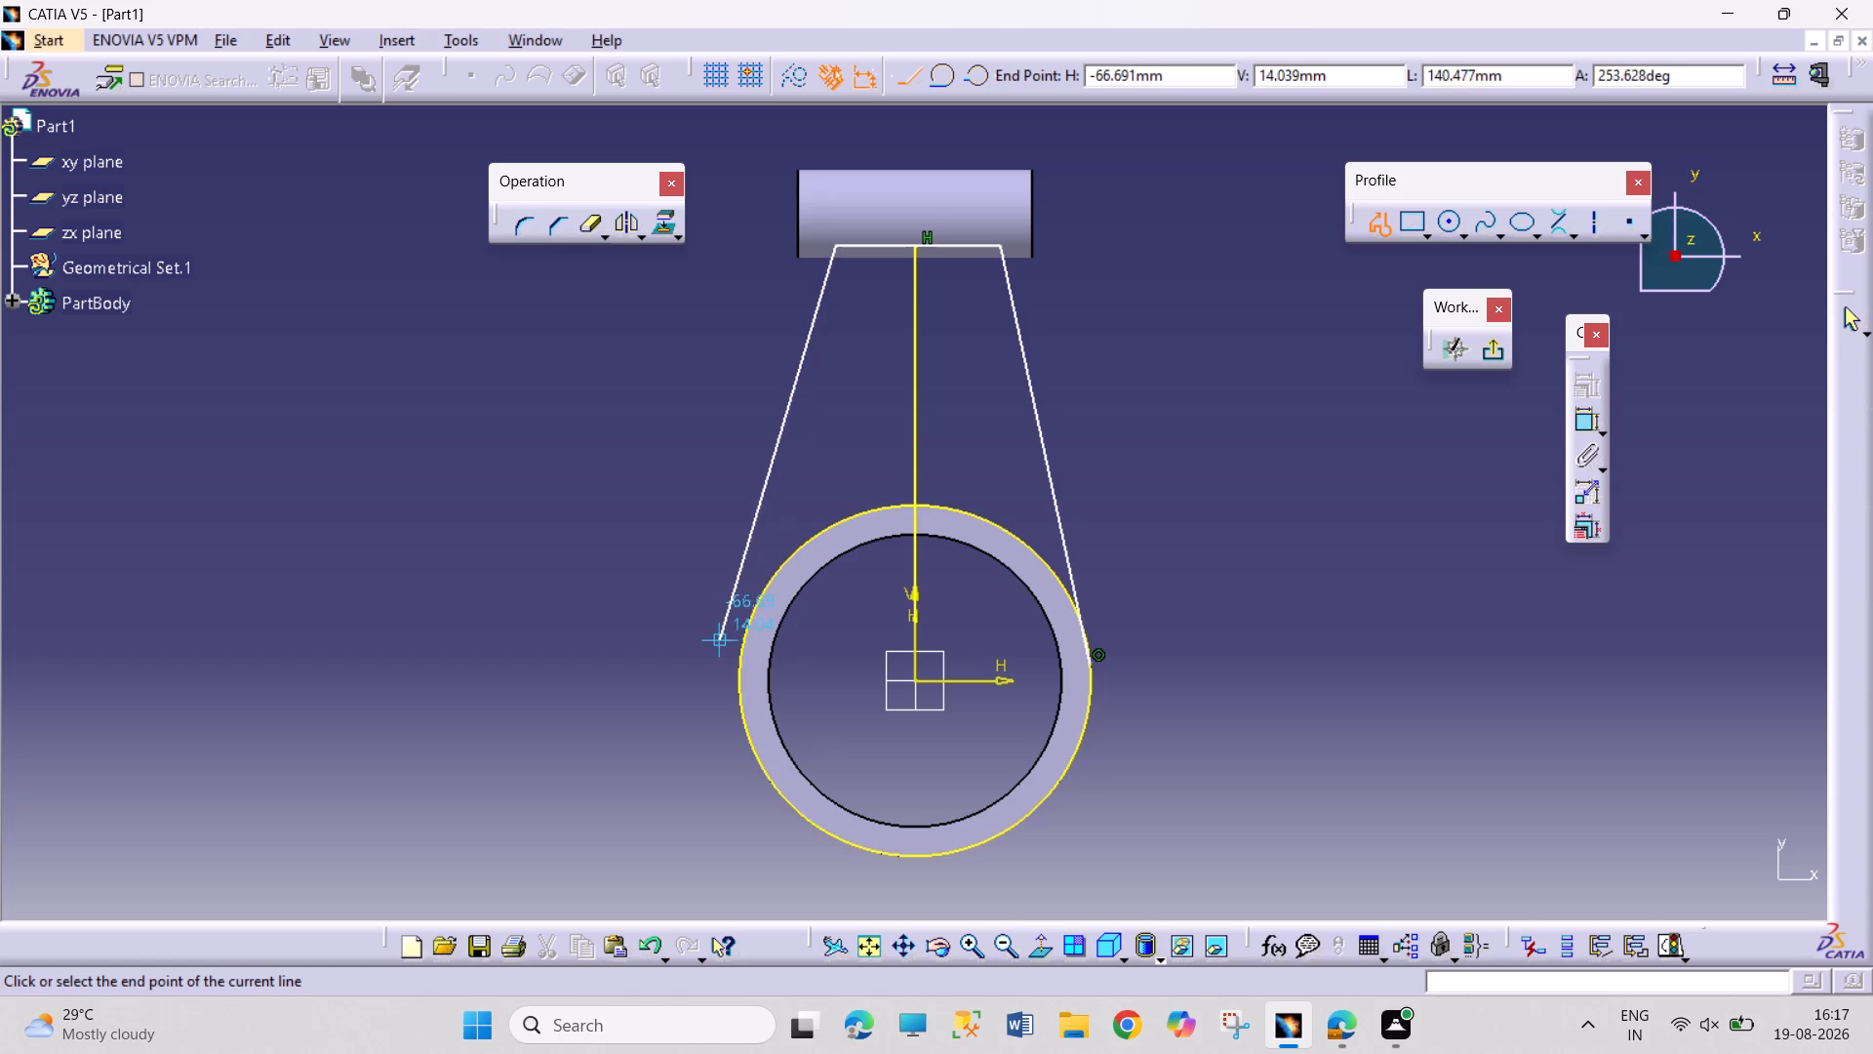
{"action": "key", "text": "Escape"}
{"action": "key", "text": "Escape"}
{"action": "key", "text": "Escape"}
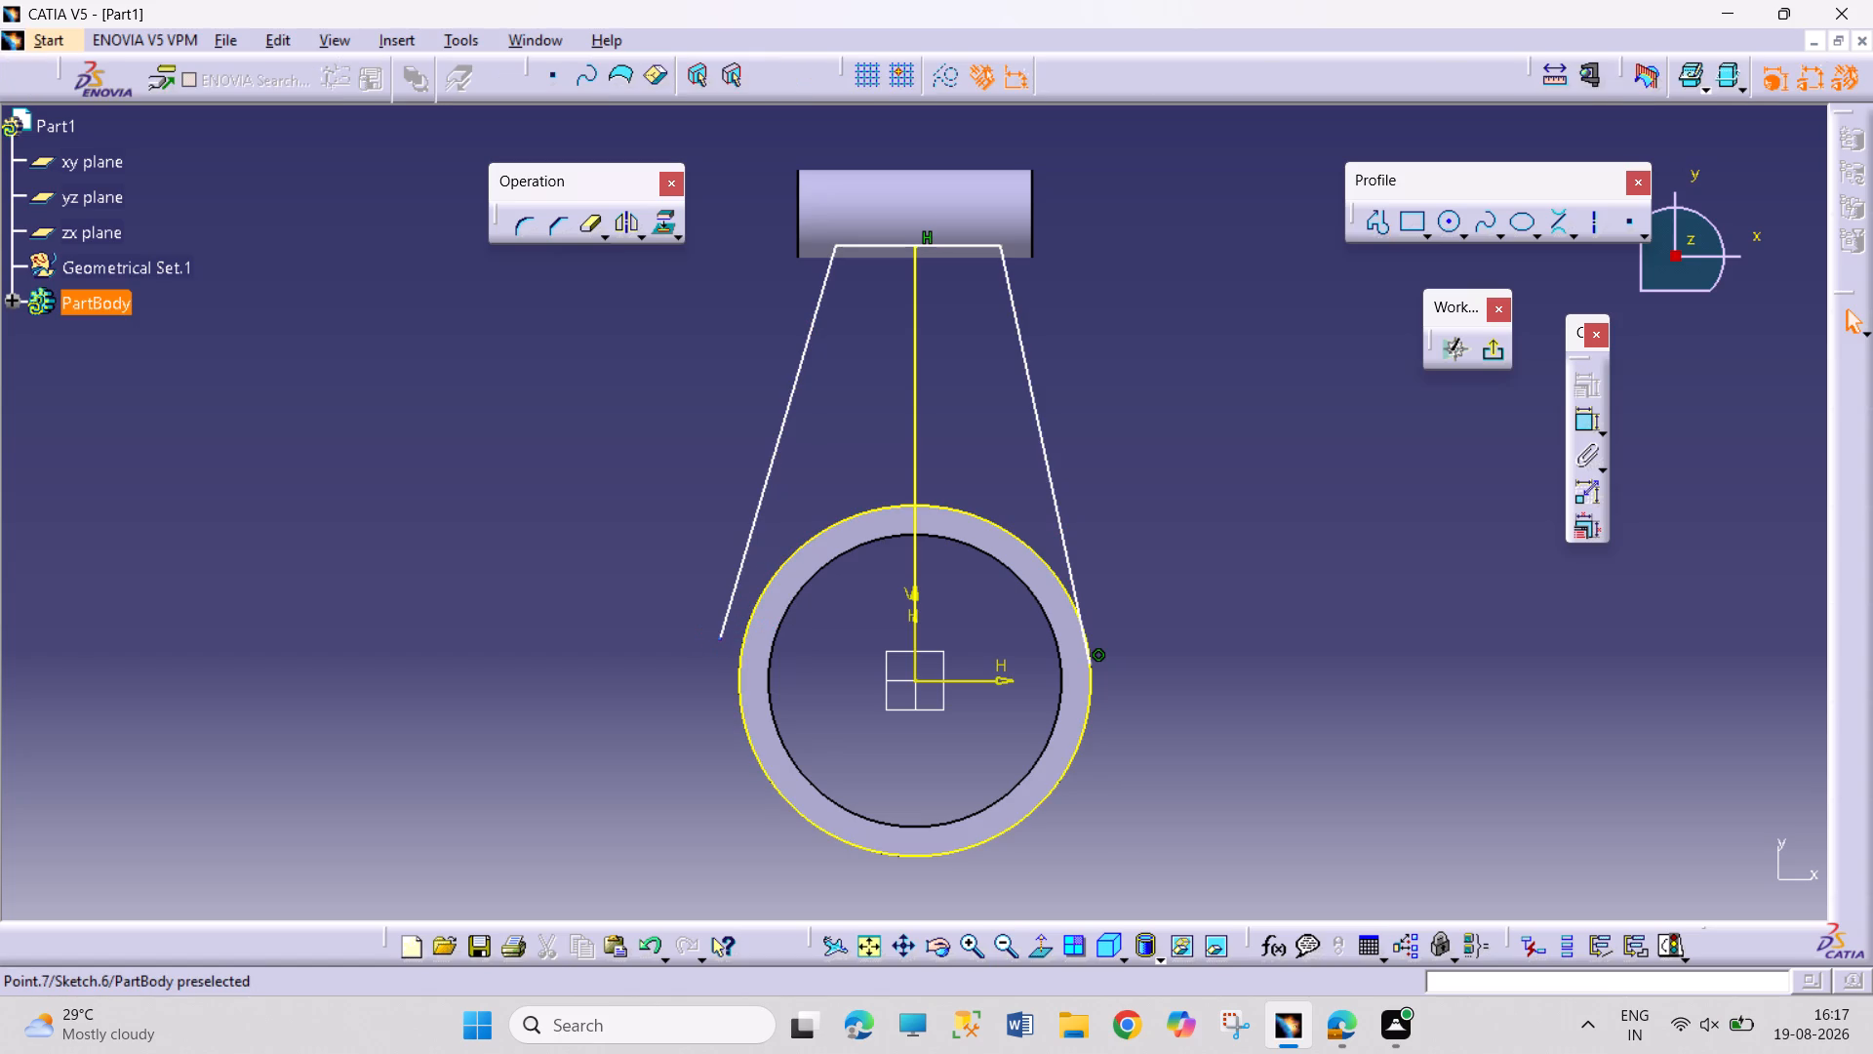
Make the open end of the left slanted line coincident with the ring's projected outer circle.
{"action": "left_click", "coordinate": [717, 636]}
{"action": "left_click", "coordinate": [737, 686], "text": "ctrl"}
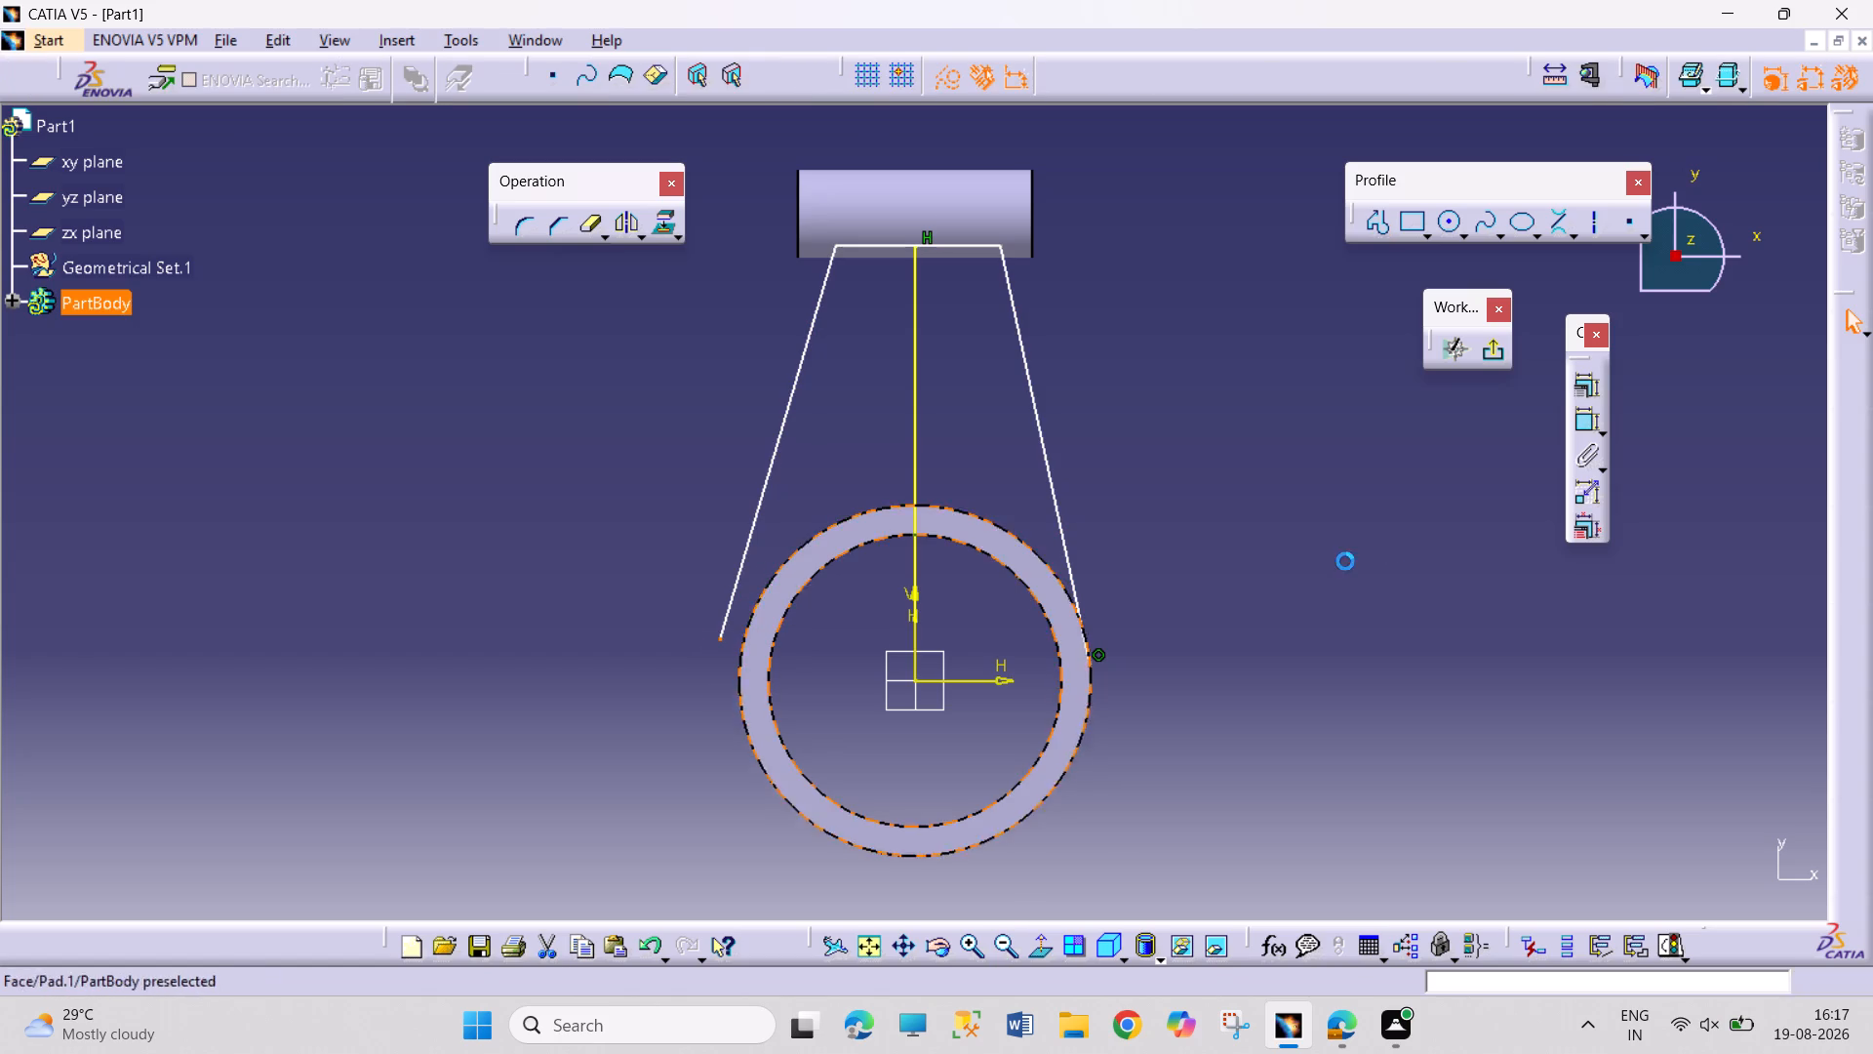
{"action": "left_click", "coordinate": [1590, 388]}
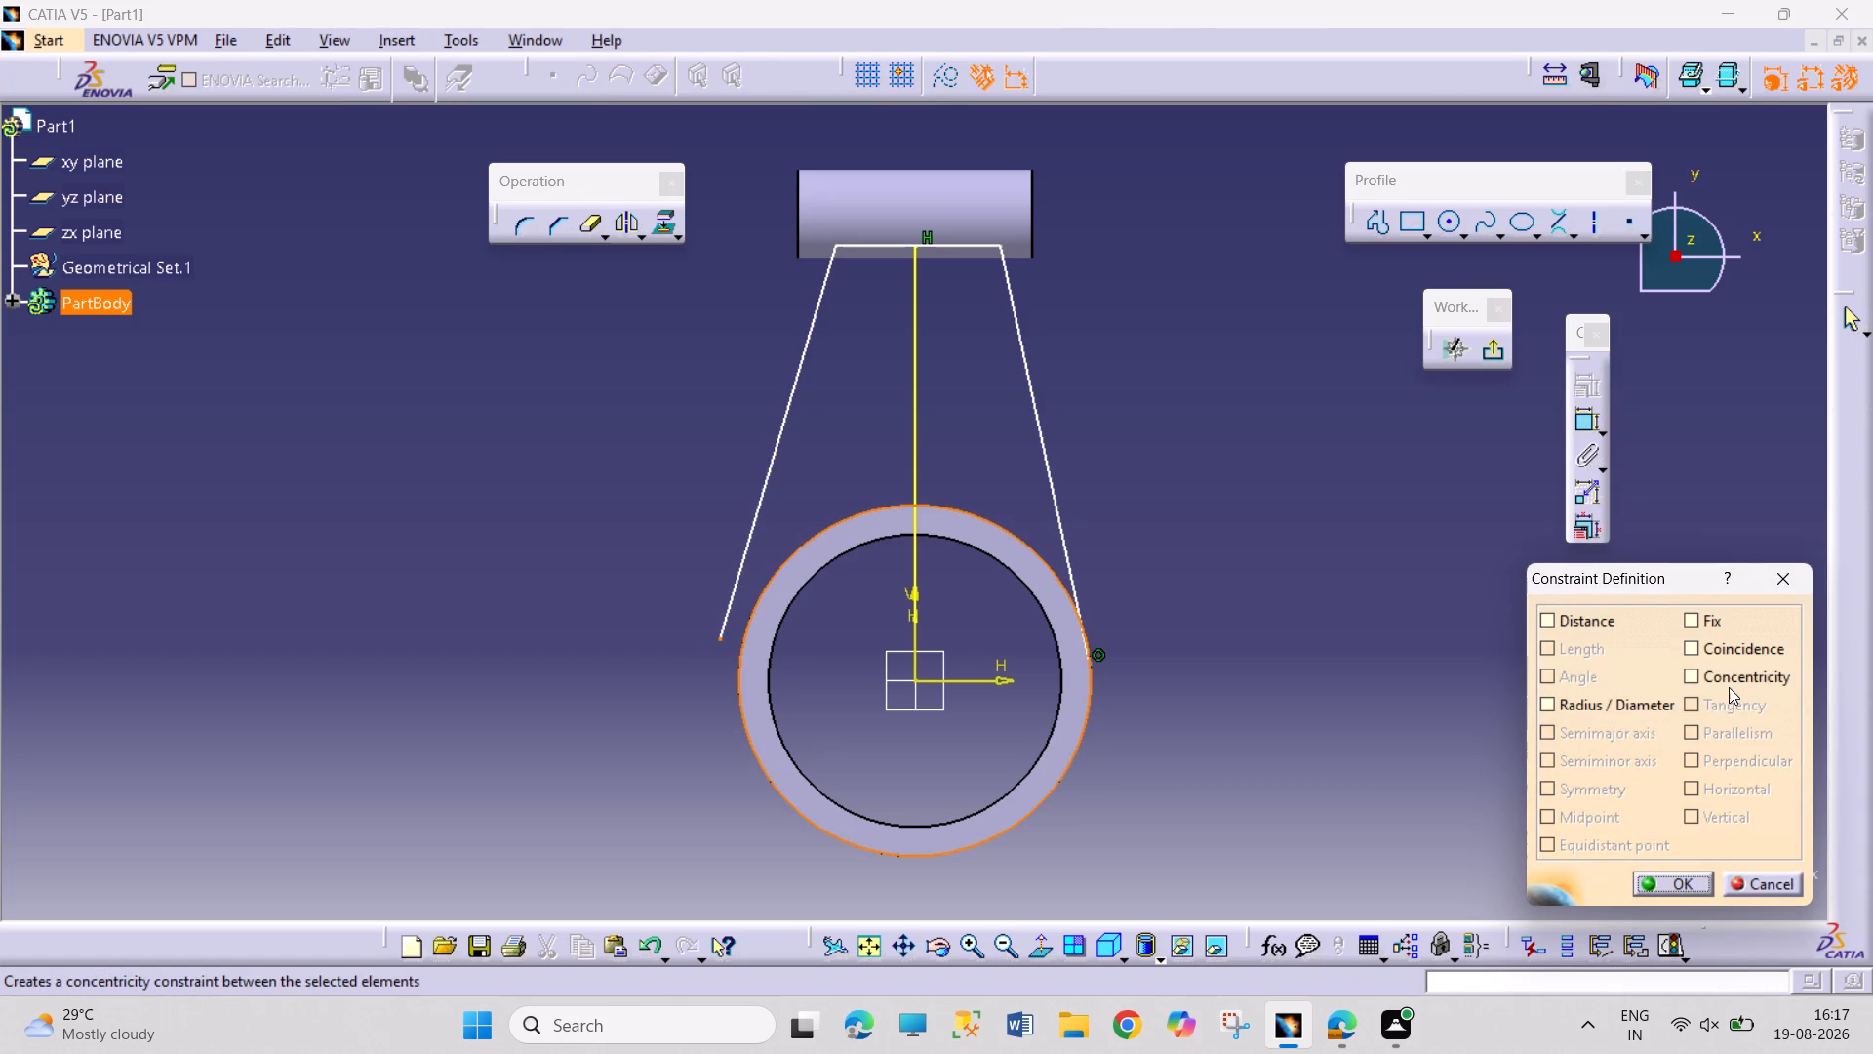
{"action": "left_click", "coordinate": [1733, 656]}
{"action": "left_click", "coordinate": [1659, 892]}
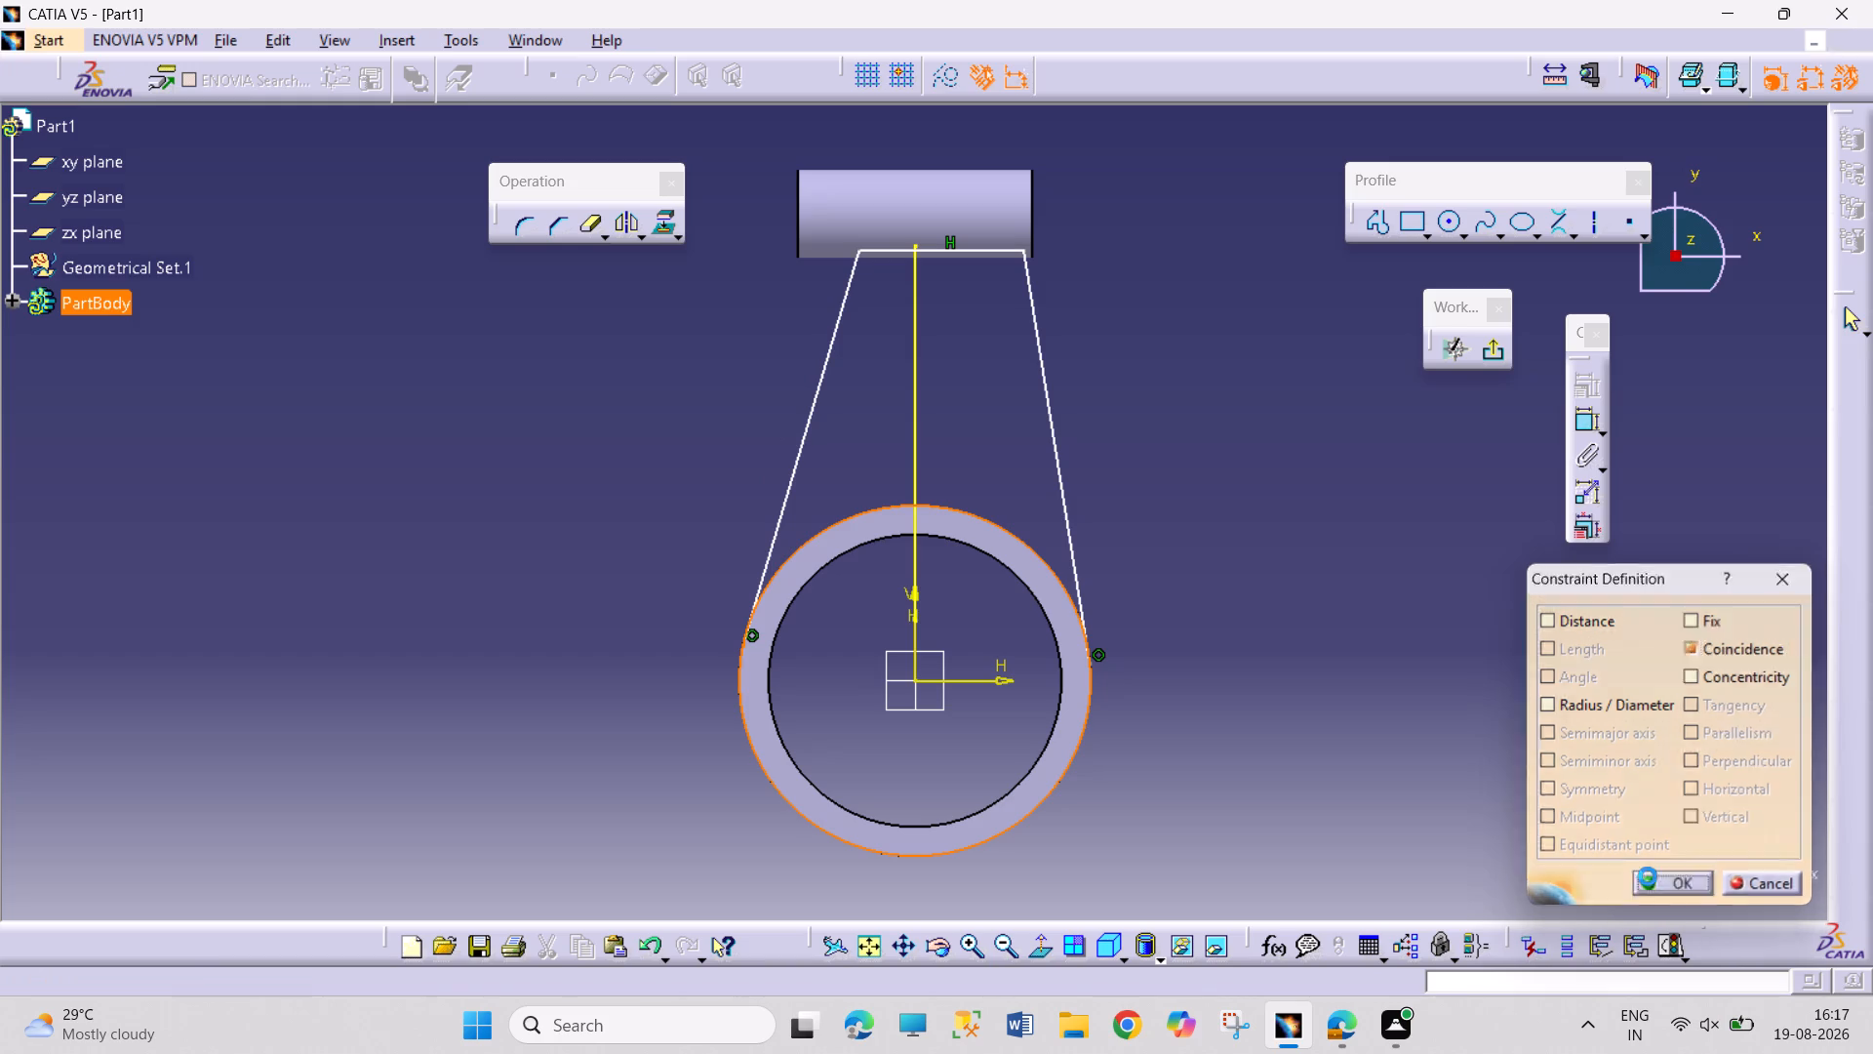
Pull the right slanted line outward and make it tangent to the ring's projected outer circle.
{"action": "left_click_drag", "start_coordinate": [1080, 599], "coordinate": [1118, 613]}
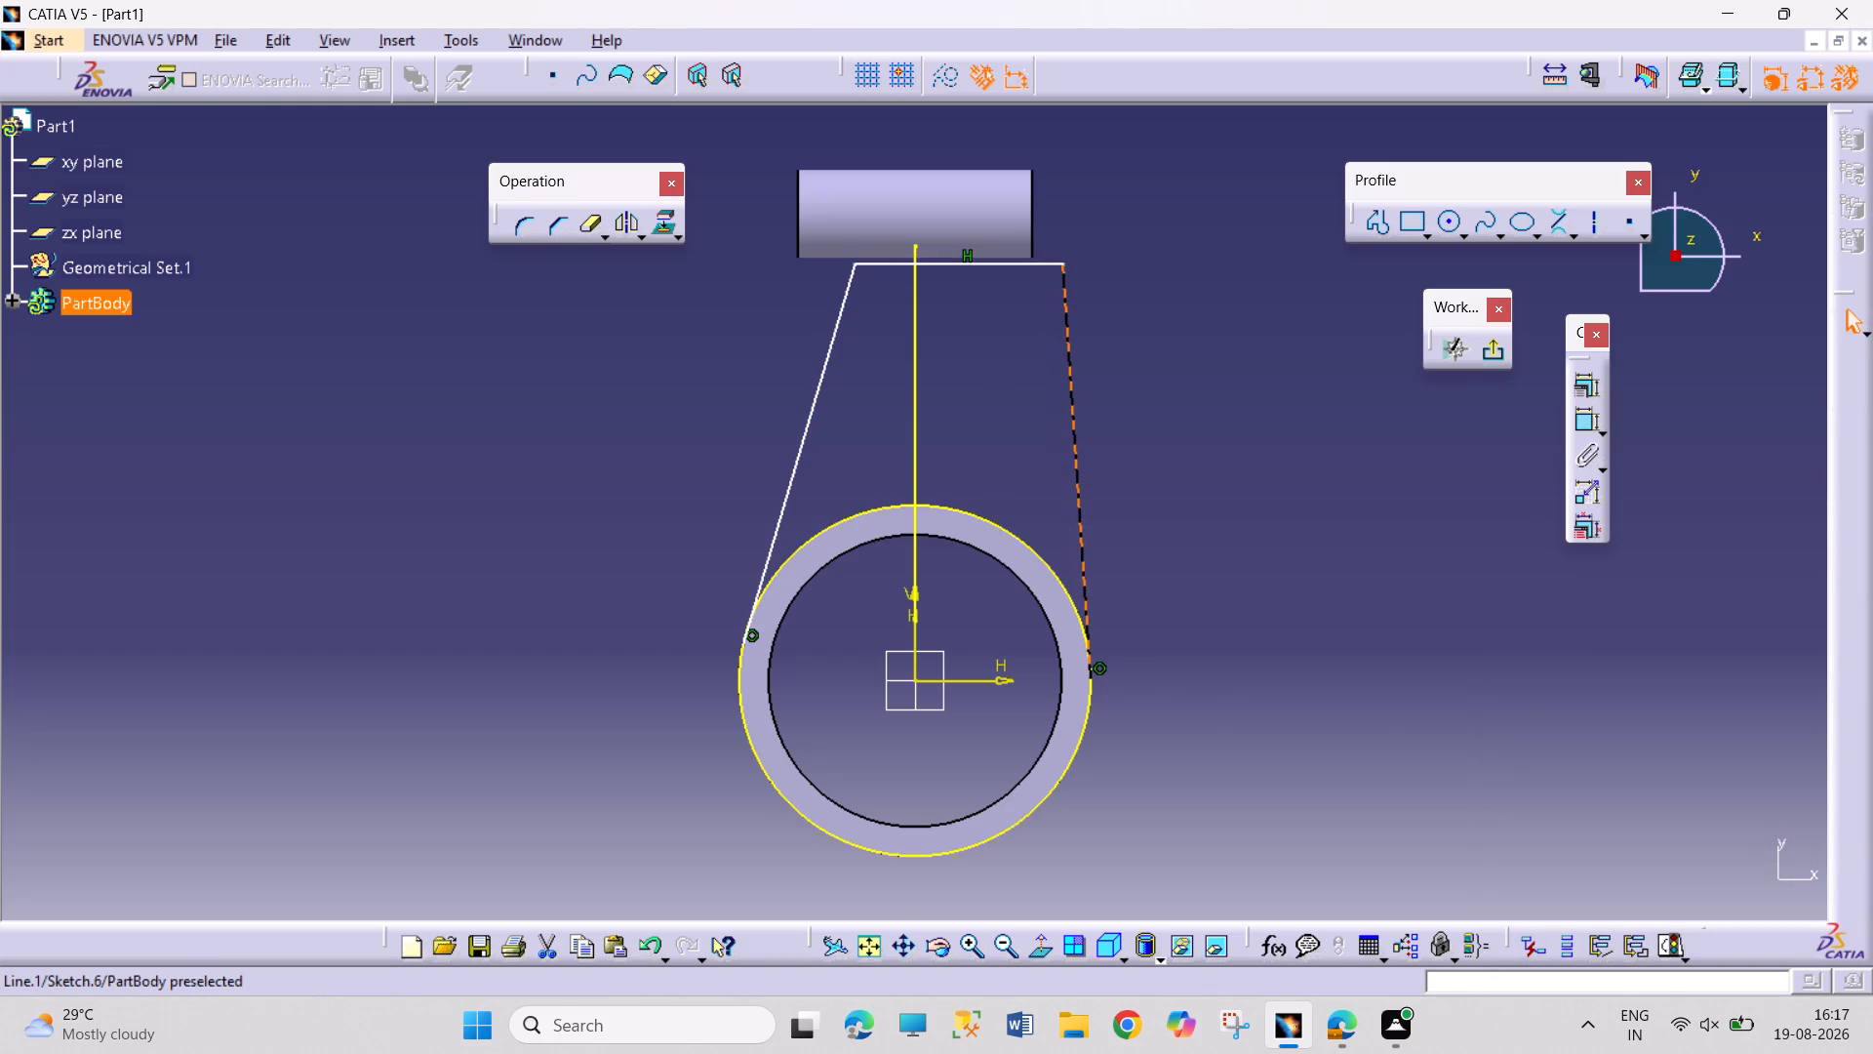
{"action": "left_click_drag", "start_coordinate": [1118, 613], "coordinate": [1117, 613]}
{"action": "left_click", "coordinate": [1088, 612]}
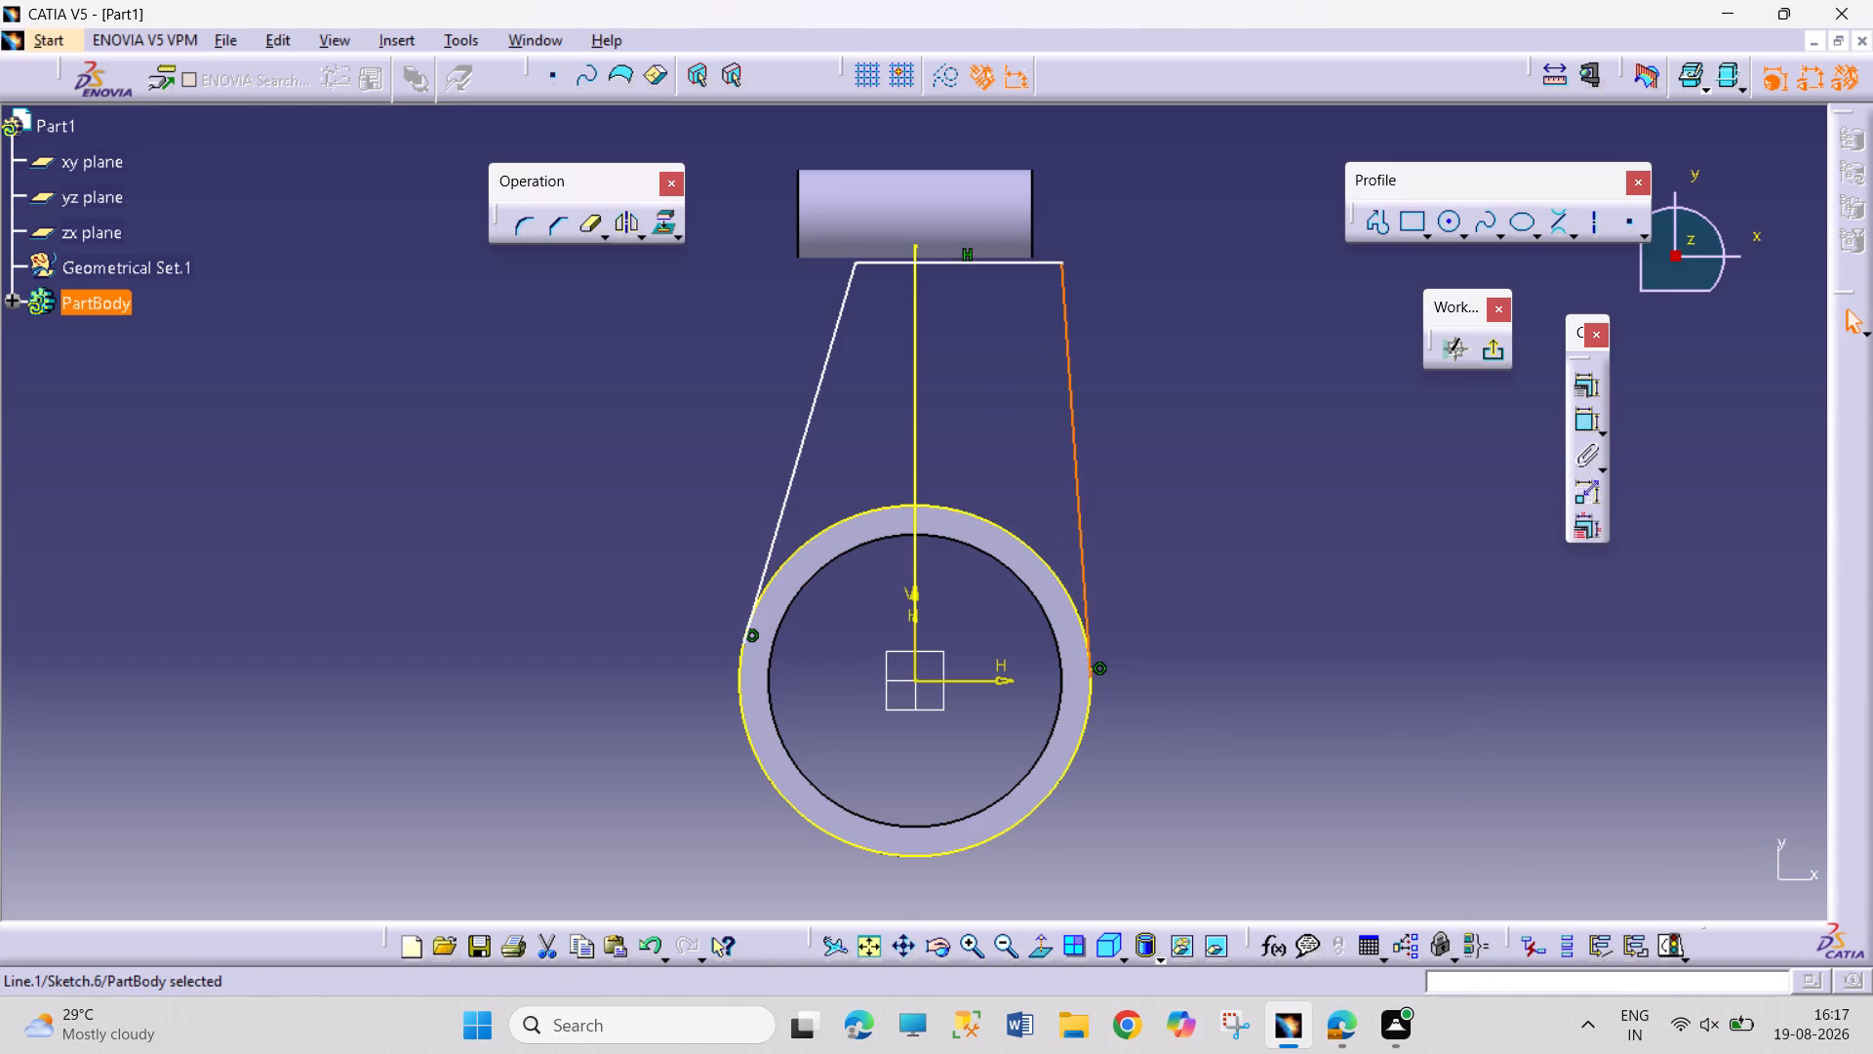
{"action": "left_click", "coordinate": [1068, 600], "text": "ctrl"}
{"action": "left_click", "coordinate": [1581, 402]}
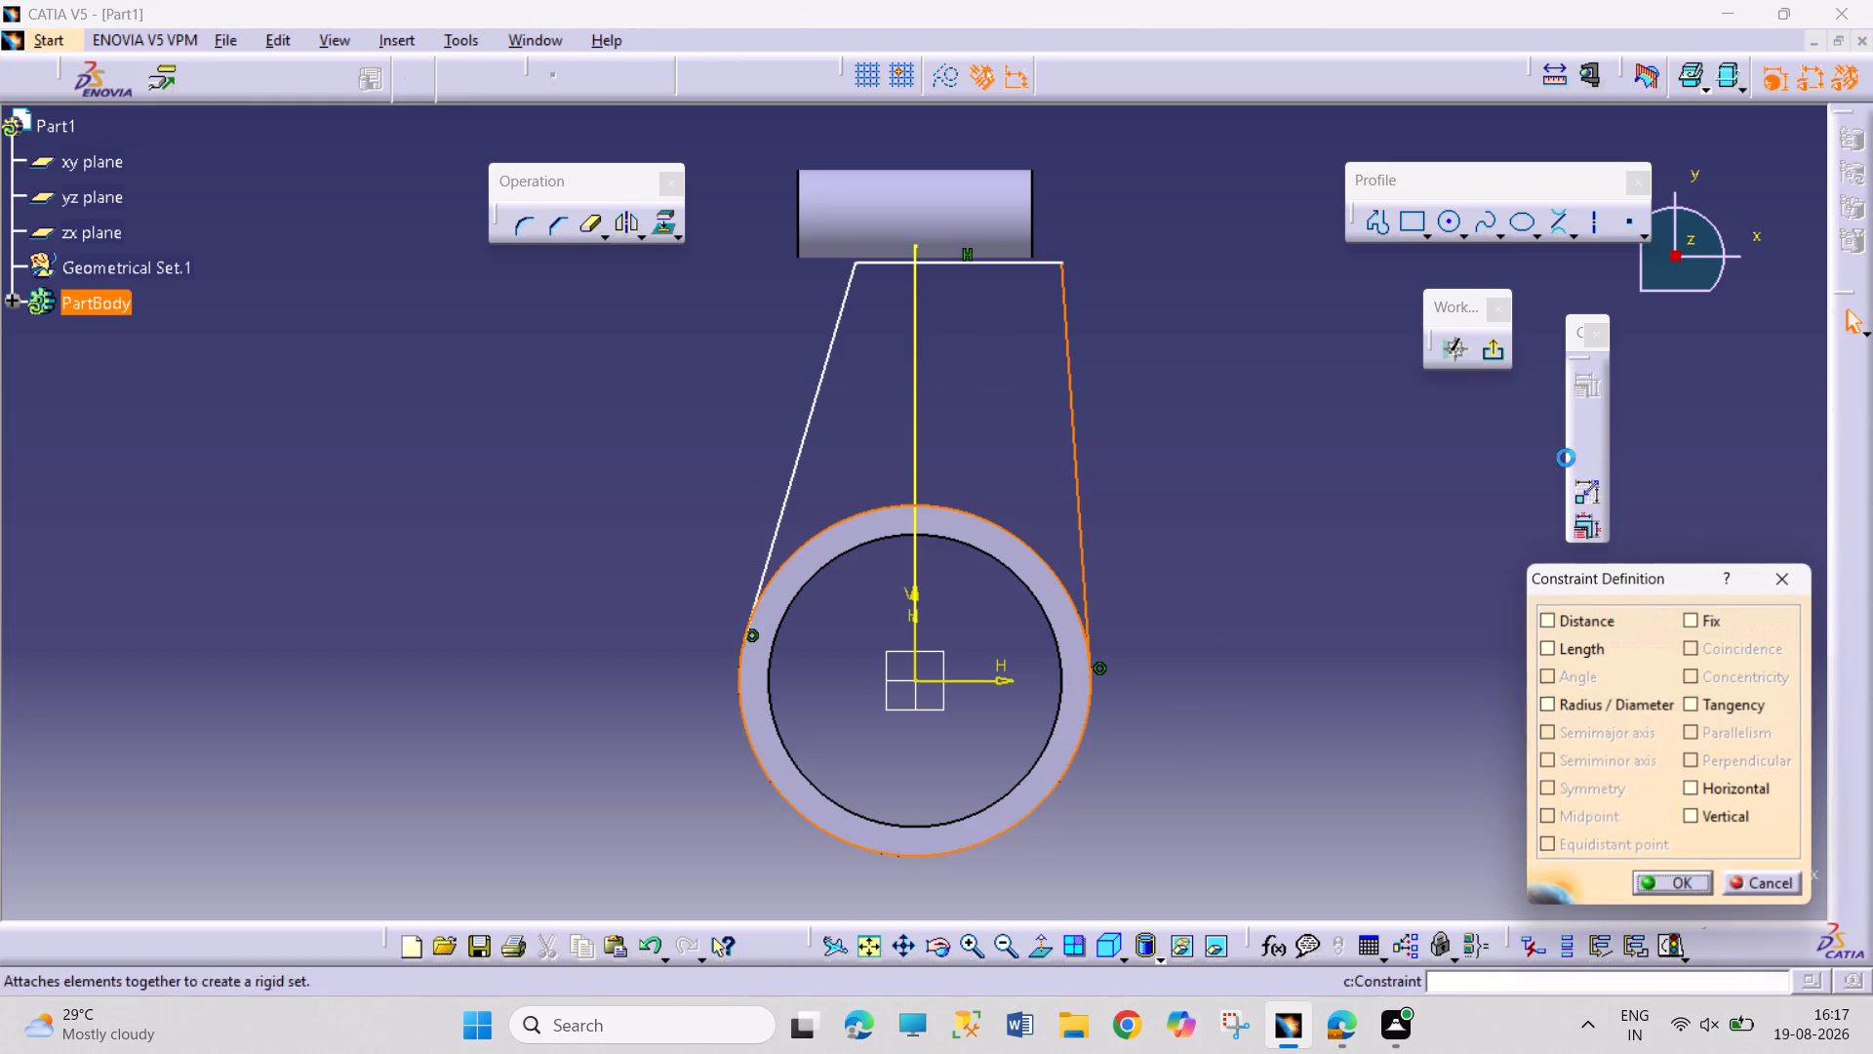
{"action": "left_click", "coordinate": [1724, 705]}
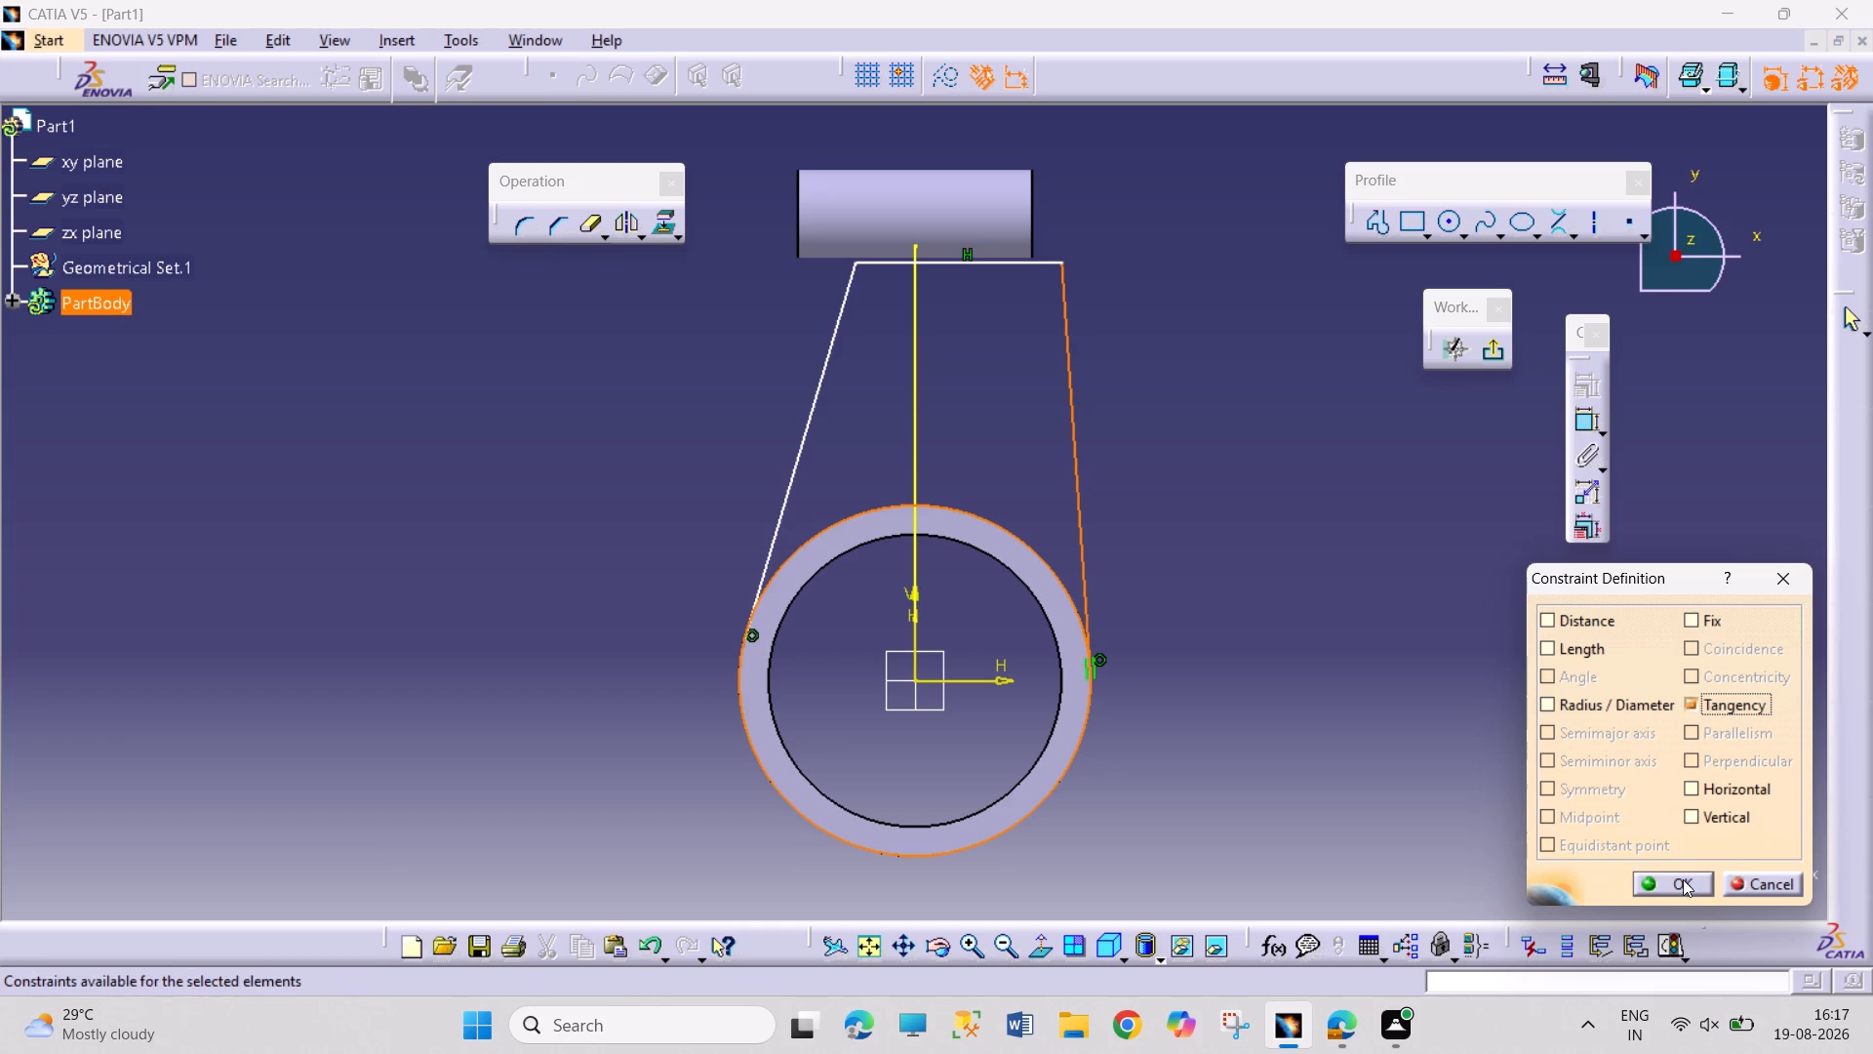
{"action": "left_click", "coordinate": [1680, 889]}
Make the left slanted line tangent to the ring's projected outer circle.
{"action": "left_click", "coordinate": [765, 549]}
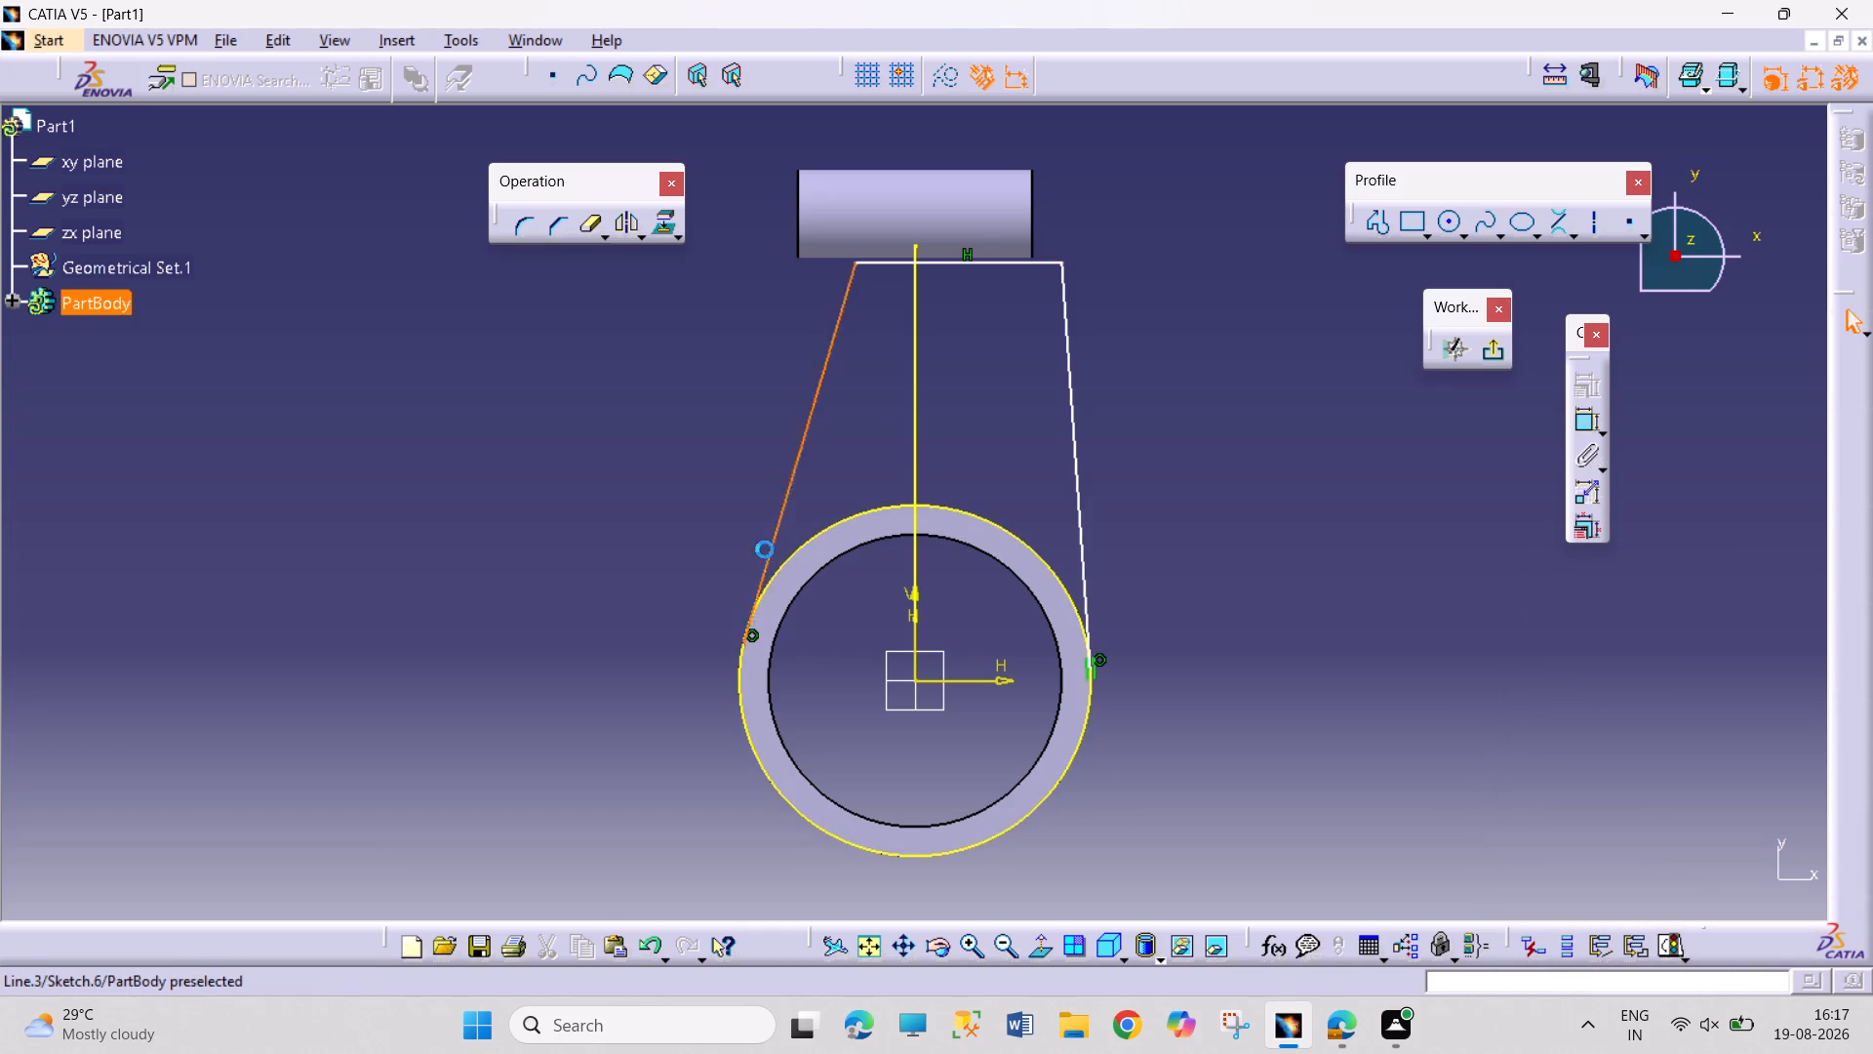
{"action": "left_click", "coordinate": [786, 554], "text": "ctrl"}
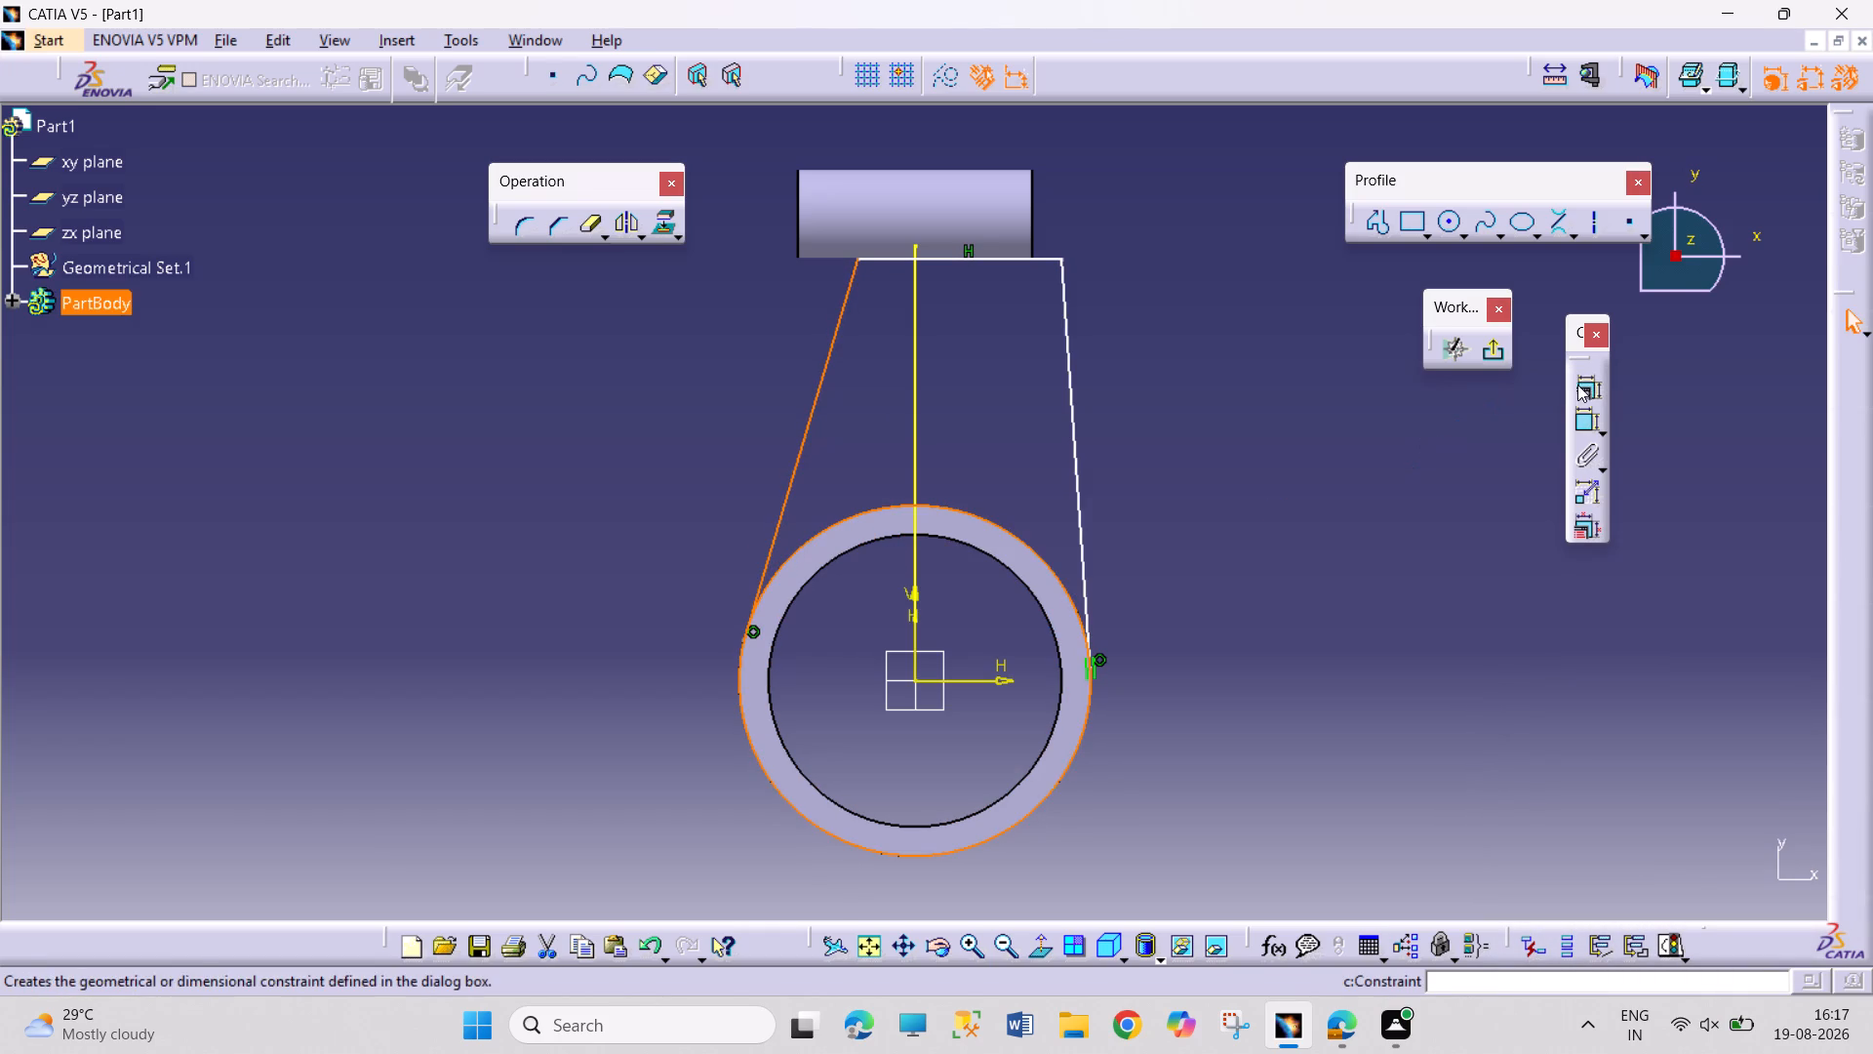
{"action": "left_click", "coordinate": [1580, 385]}
{"action": "left_click", "coordinate": [1720, 705]}
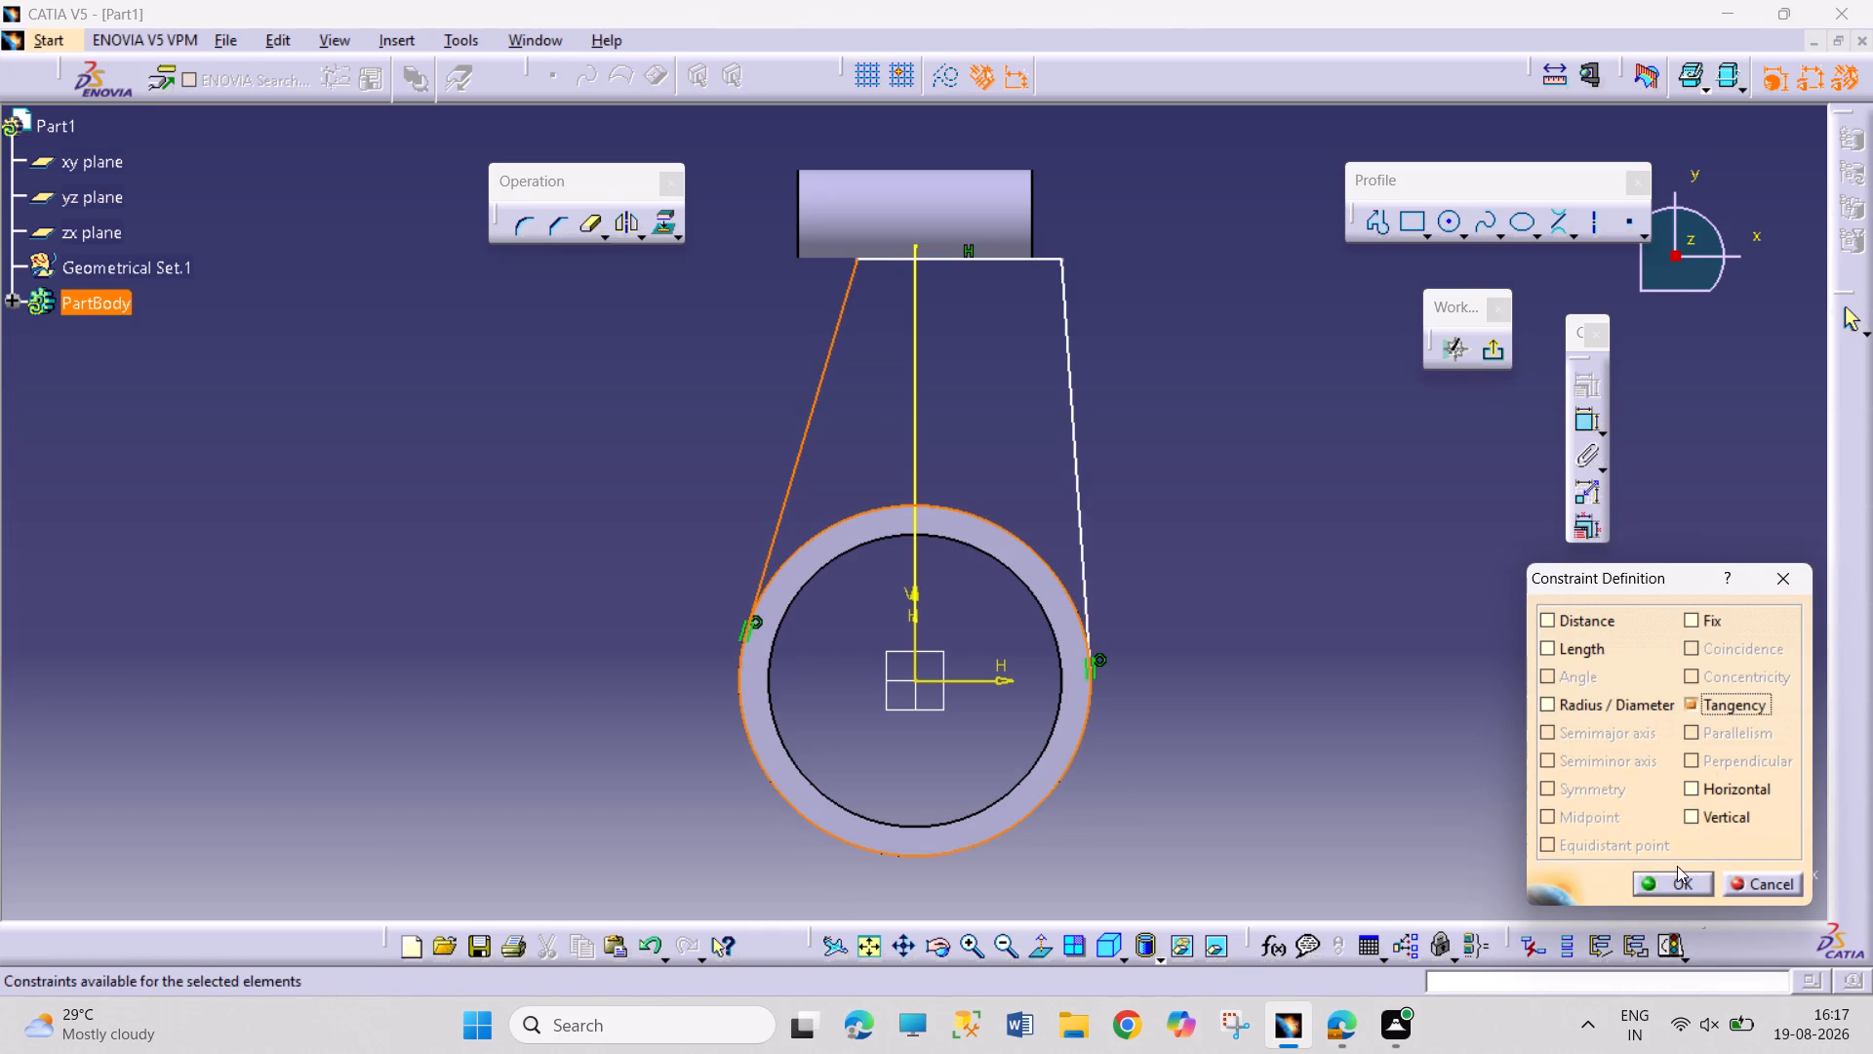
{"action": "left_click", "coordinate": [1670, 878]}
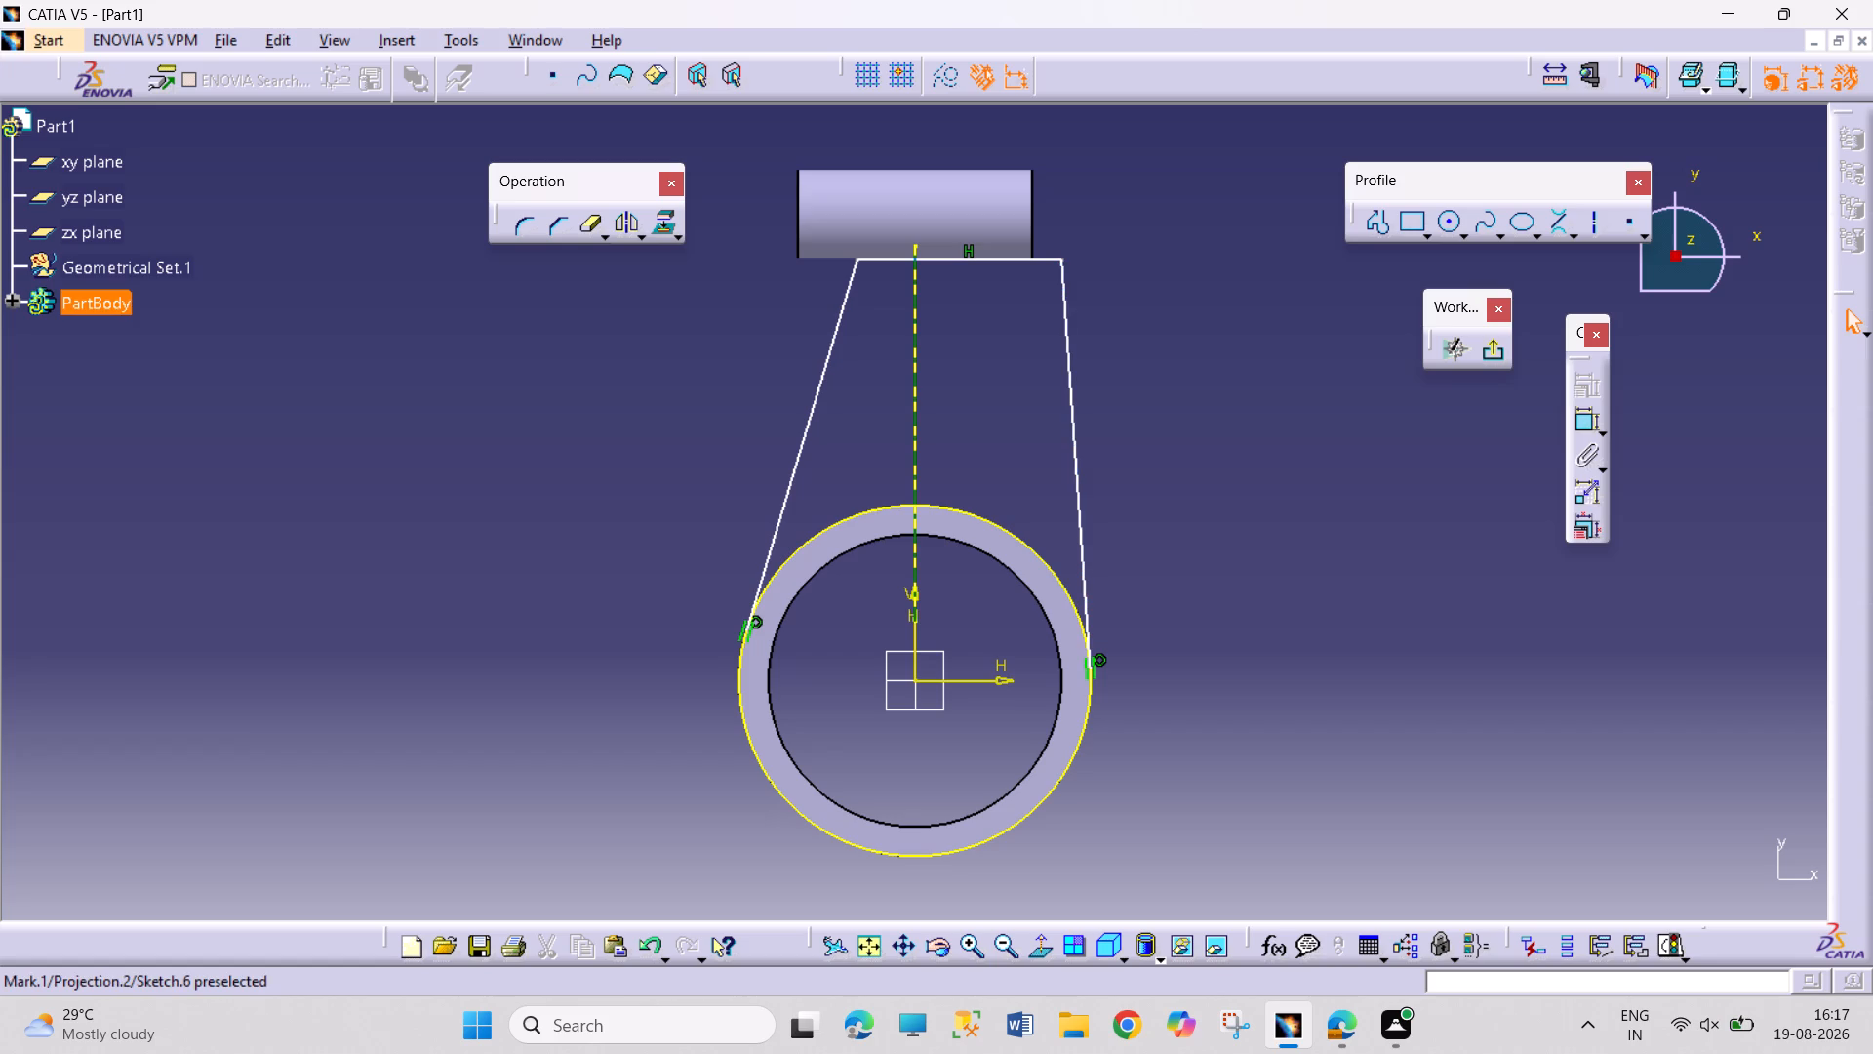
Dimension the outline's horizontal top line across the boss and set its length to 60 mm.
{"action": "left_click", "coordinate": [1590, 426]}
{"action": "left_click", "coordinate": [1023, 261]}
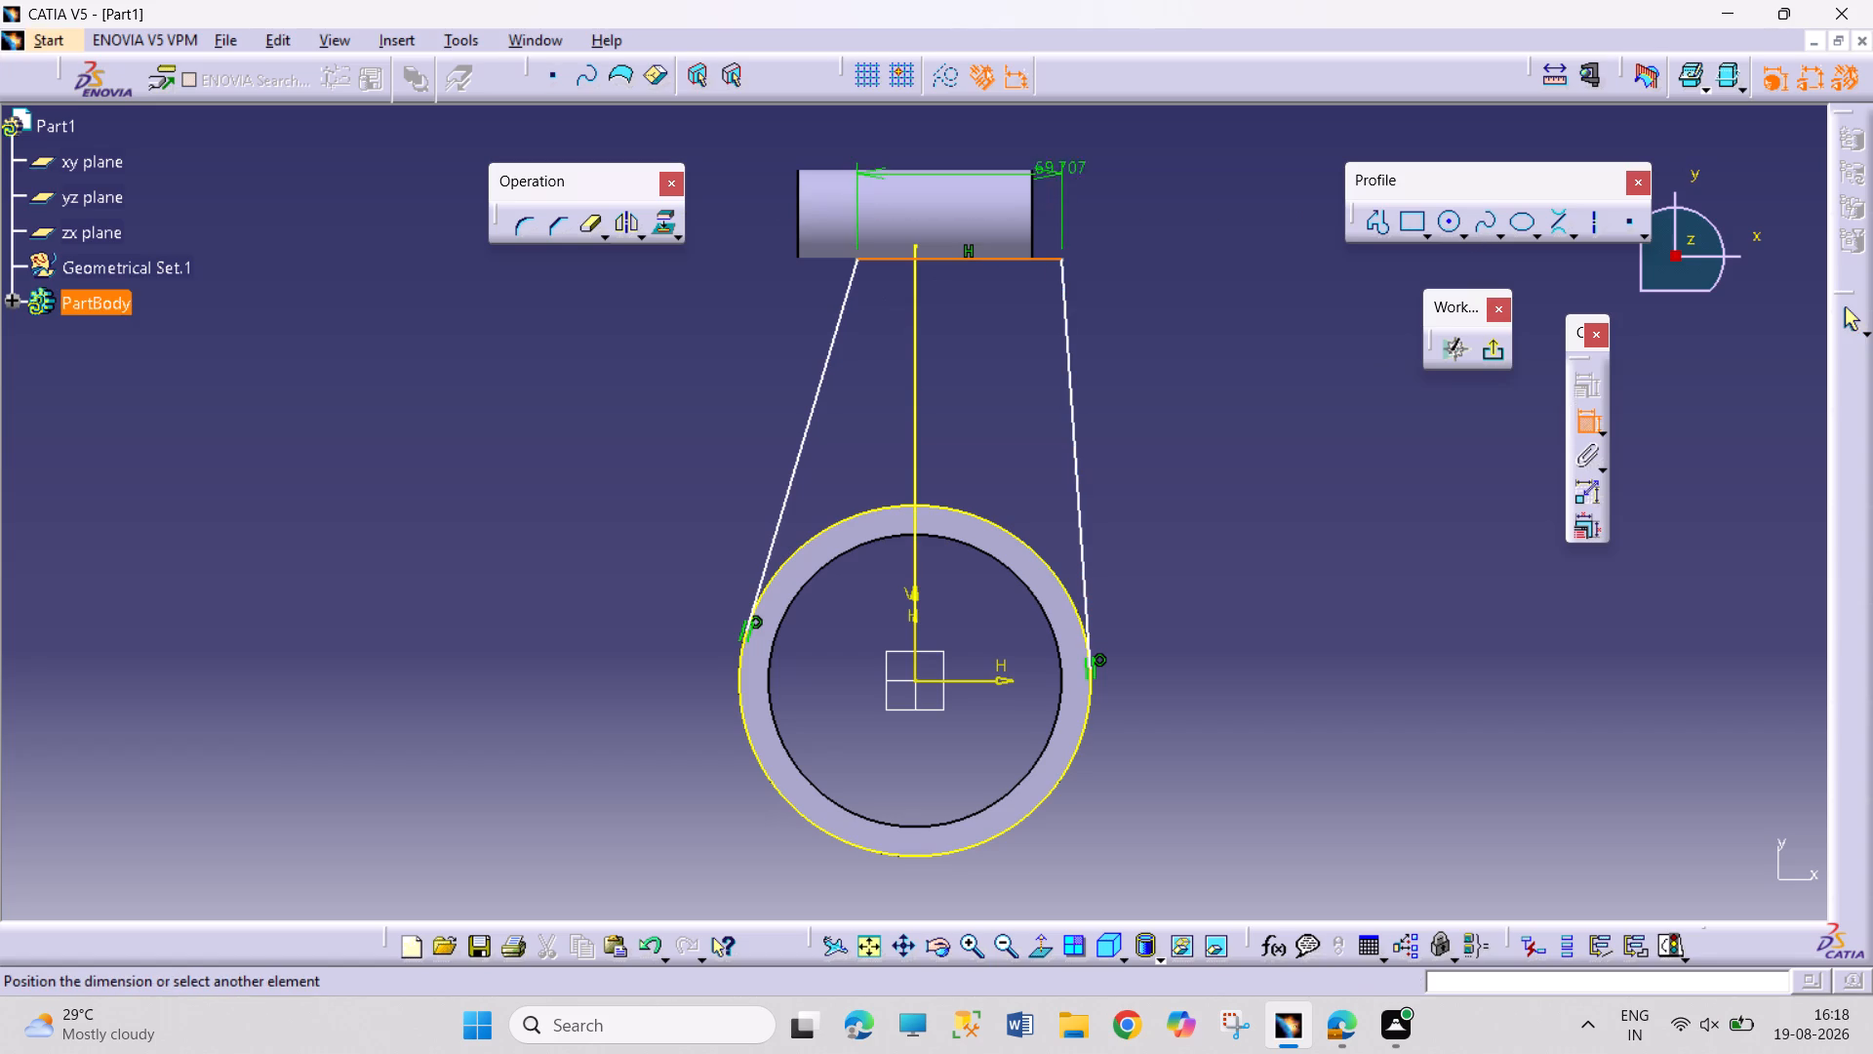
{"action": "left_click", "coordinate": [1073, 164]}
{"action": "double_click", "coordinate": [1087, 156]}
{"action": "type", "text": "60"}
{"action": "key", "text": "Return"}
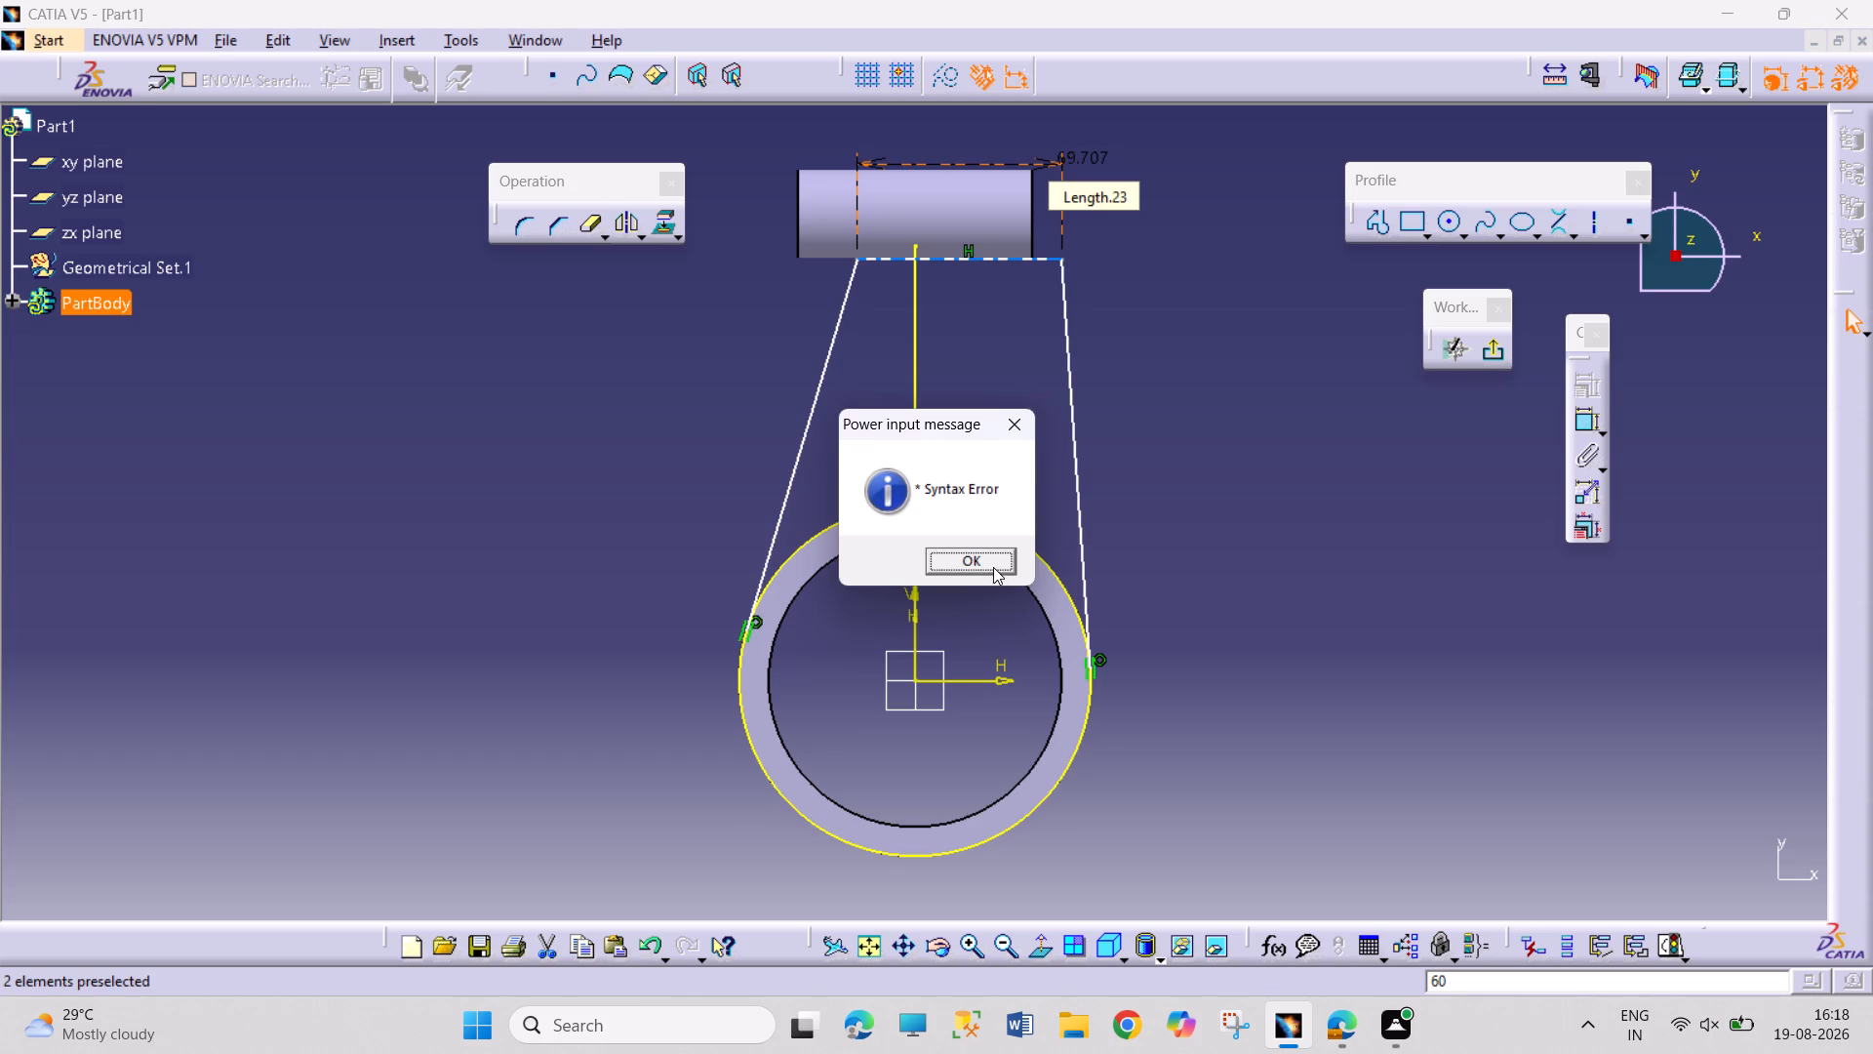
{"action": "left_click", "coordinate": [996, 564]}
{"action": "double_click", "coordinate": [1093, 159]}
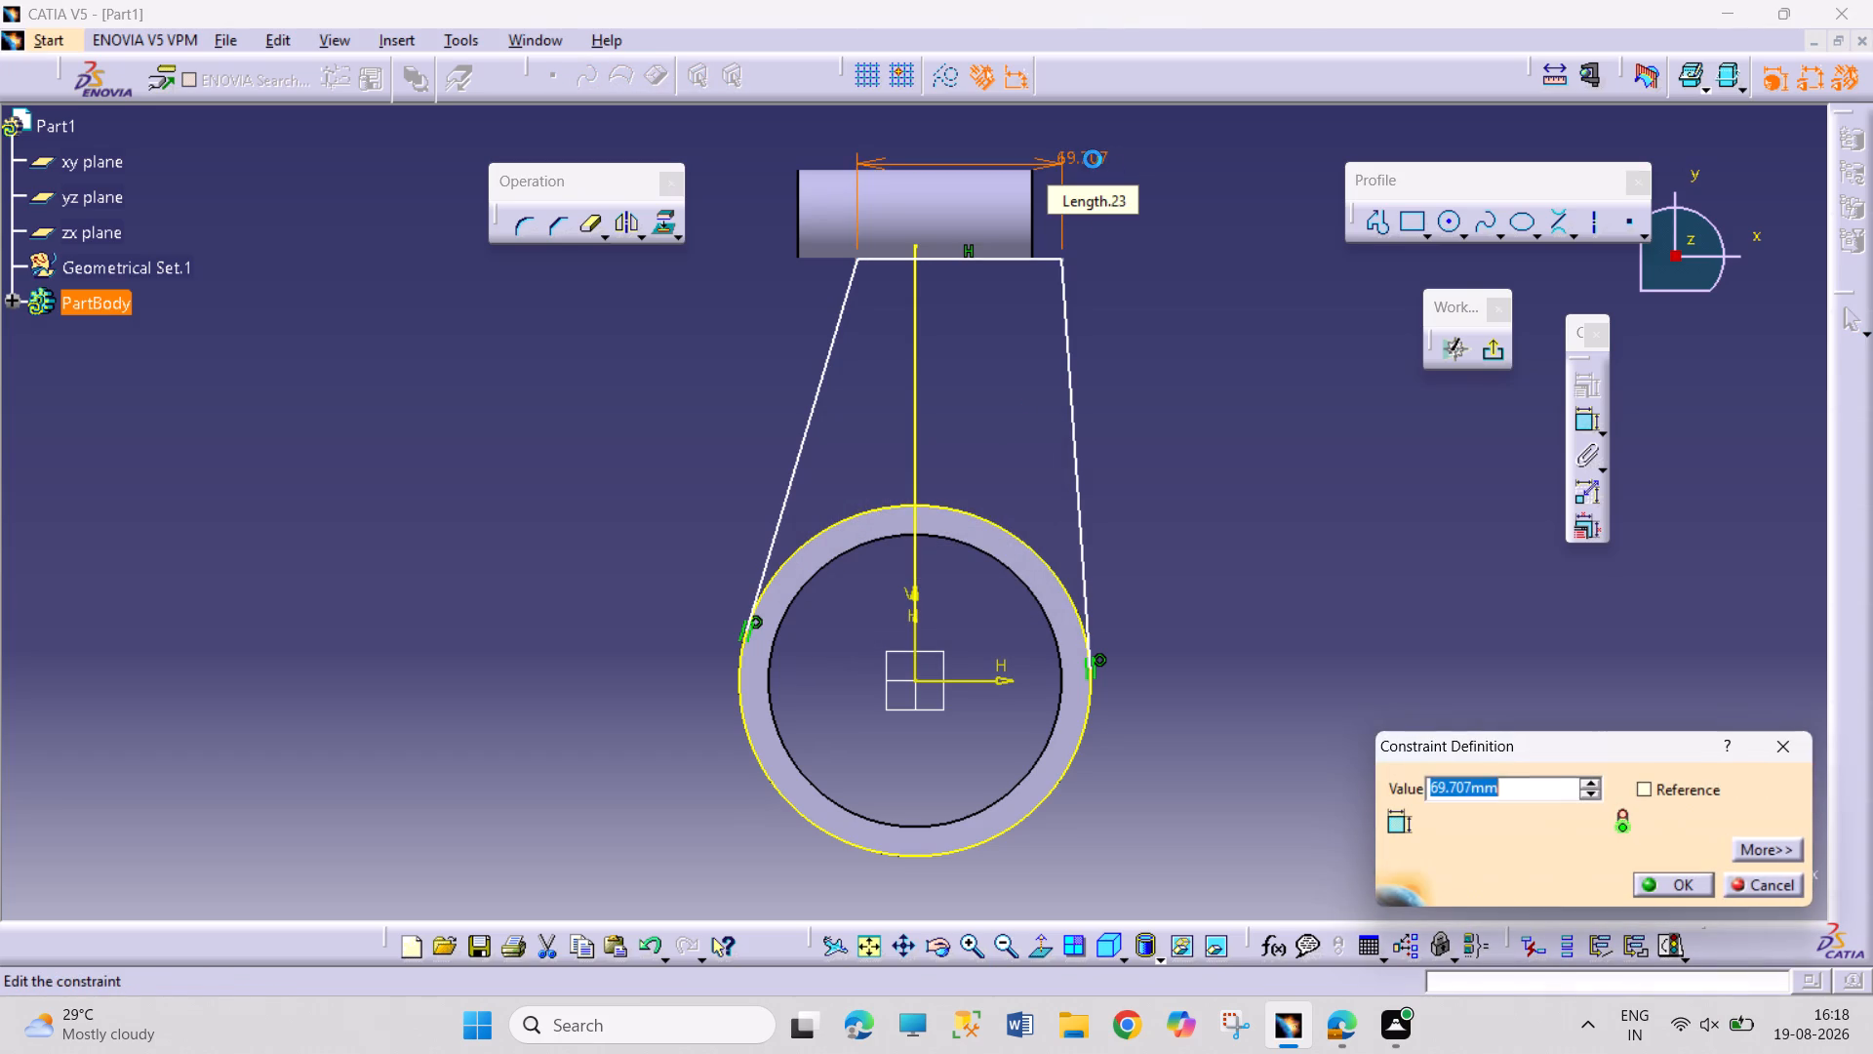
{"action": "type", "text": "60"}
{"action": "key", "text": "Return"}
{"action": "left_click", "coordinate": [1108, 330]}
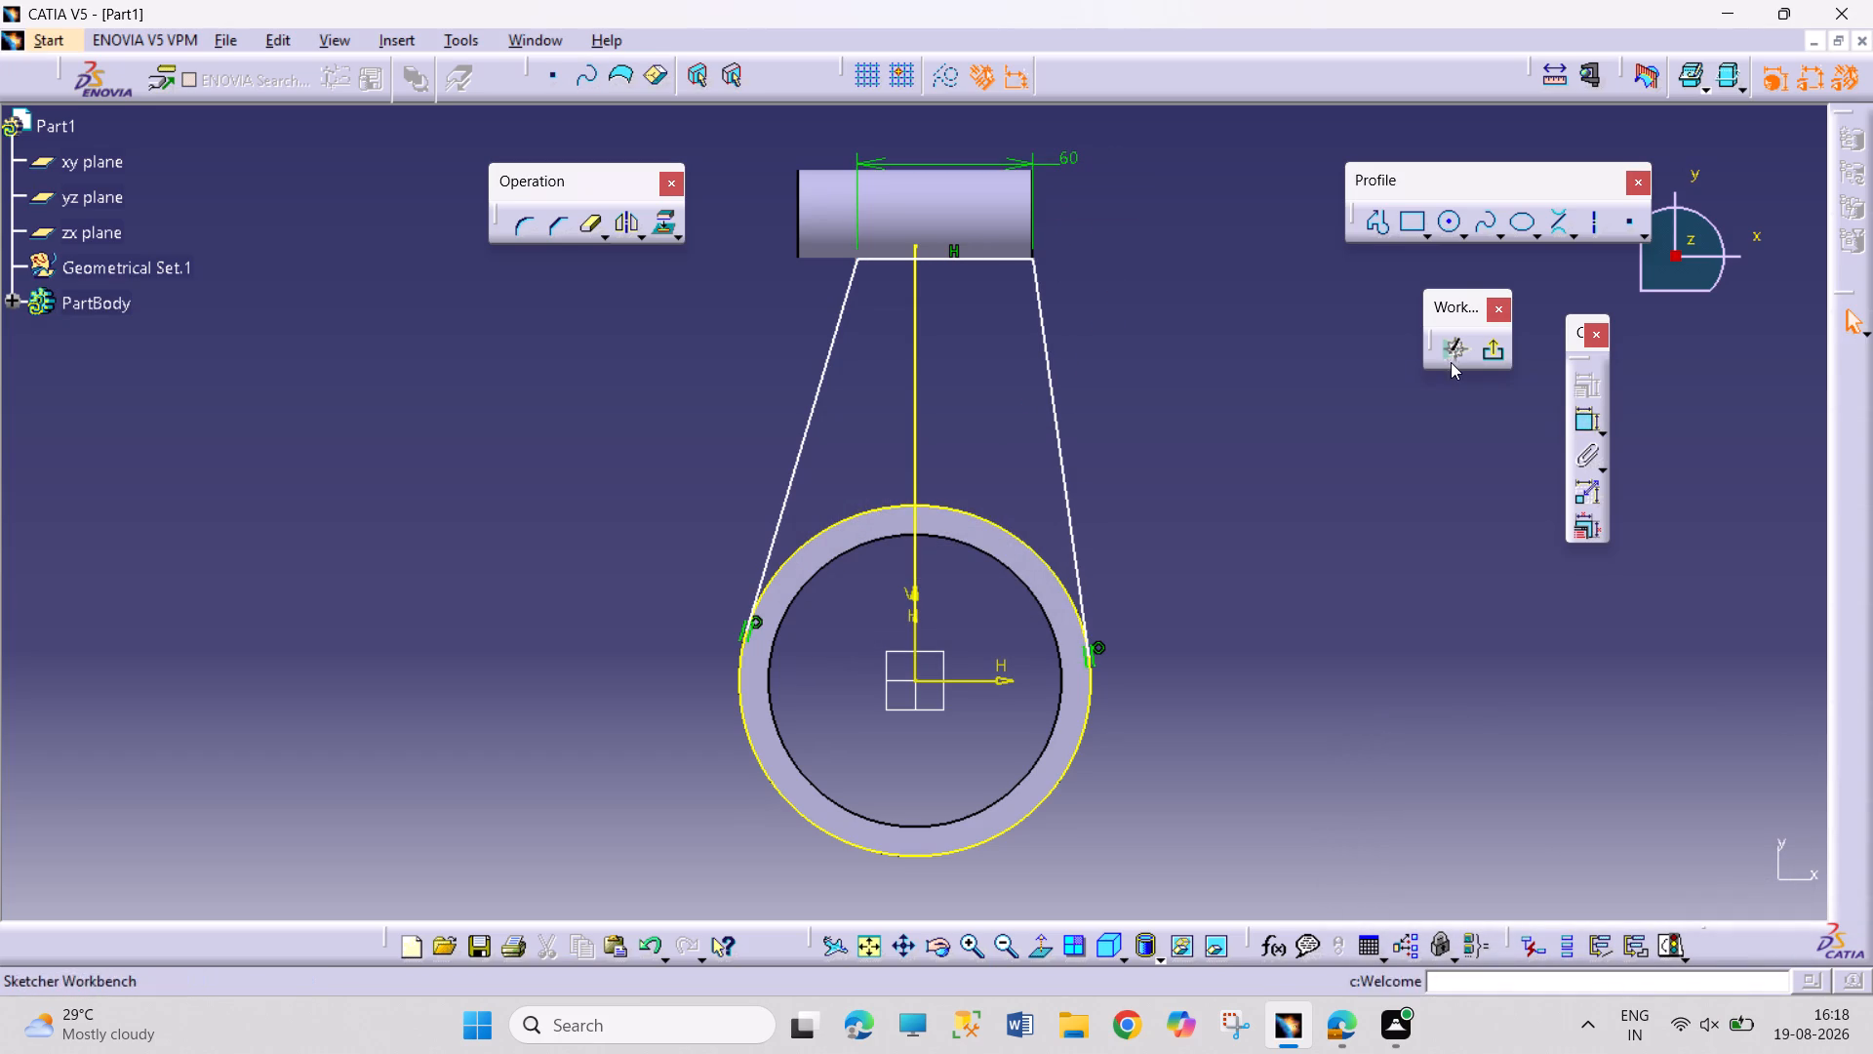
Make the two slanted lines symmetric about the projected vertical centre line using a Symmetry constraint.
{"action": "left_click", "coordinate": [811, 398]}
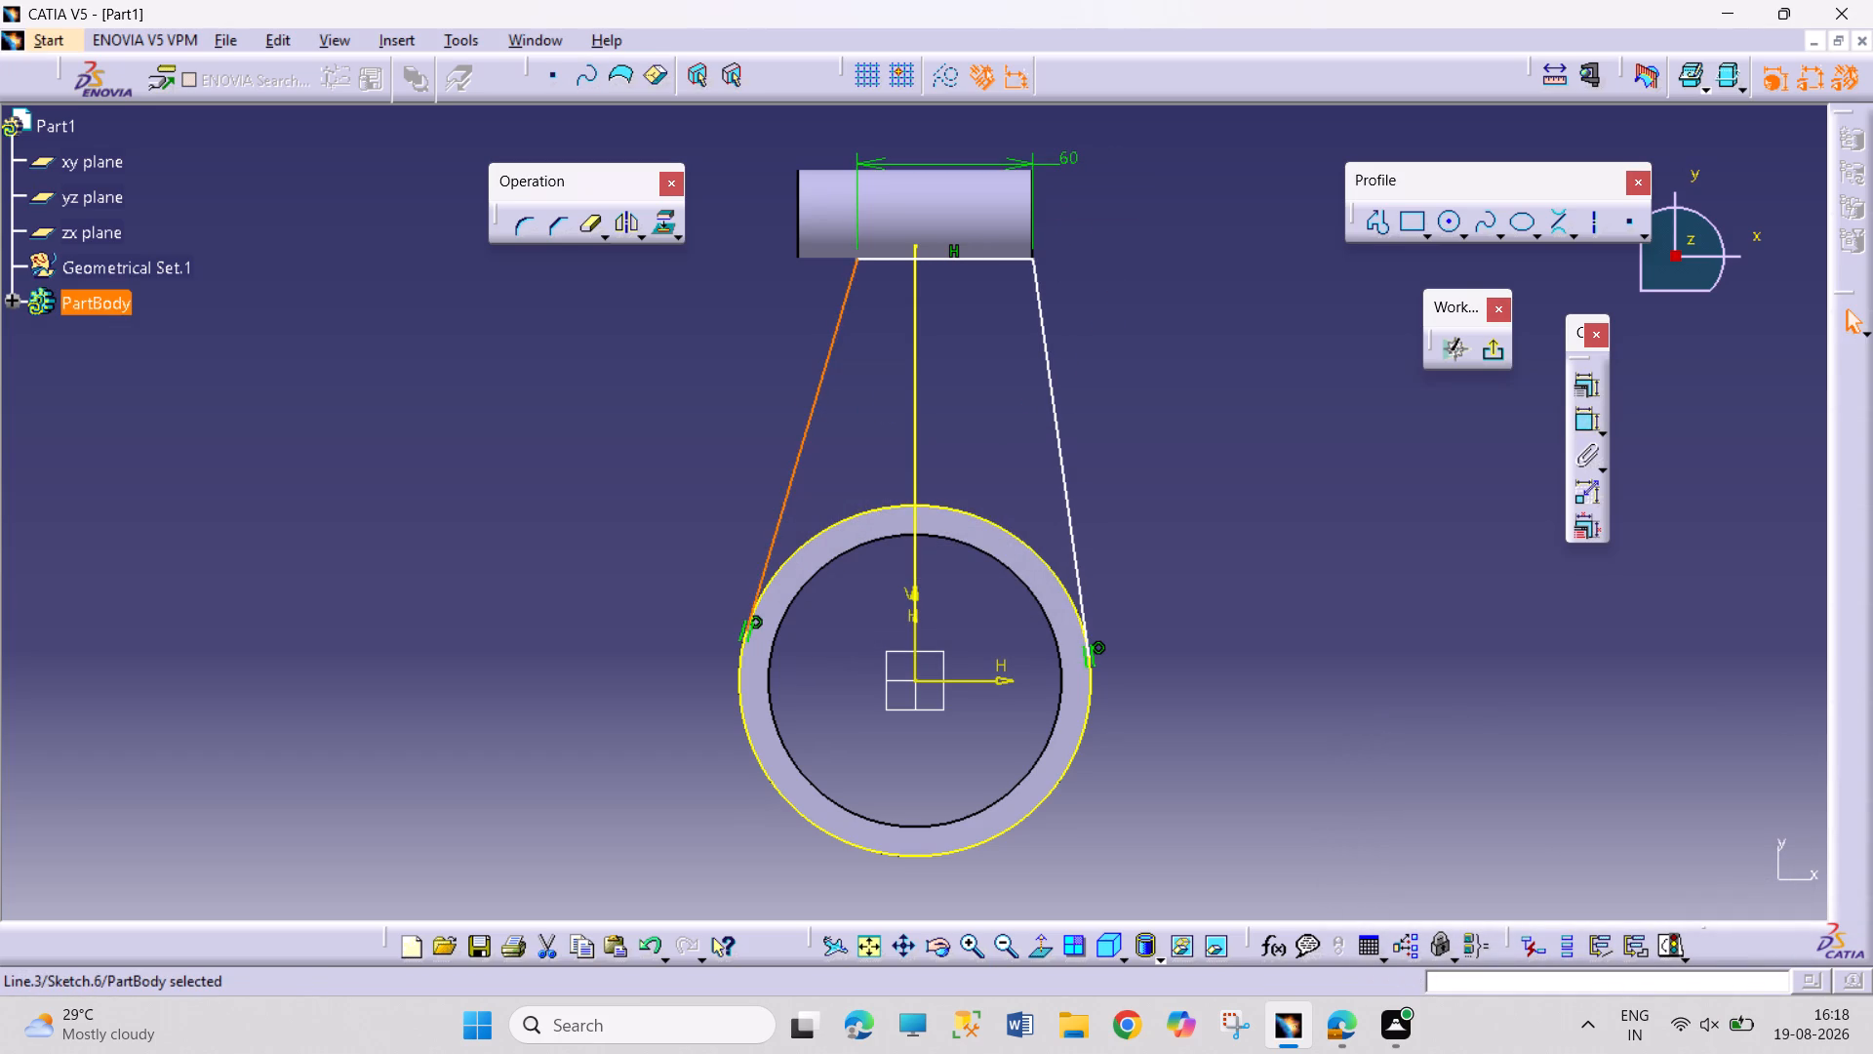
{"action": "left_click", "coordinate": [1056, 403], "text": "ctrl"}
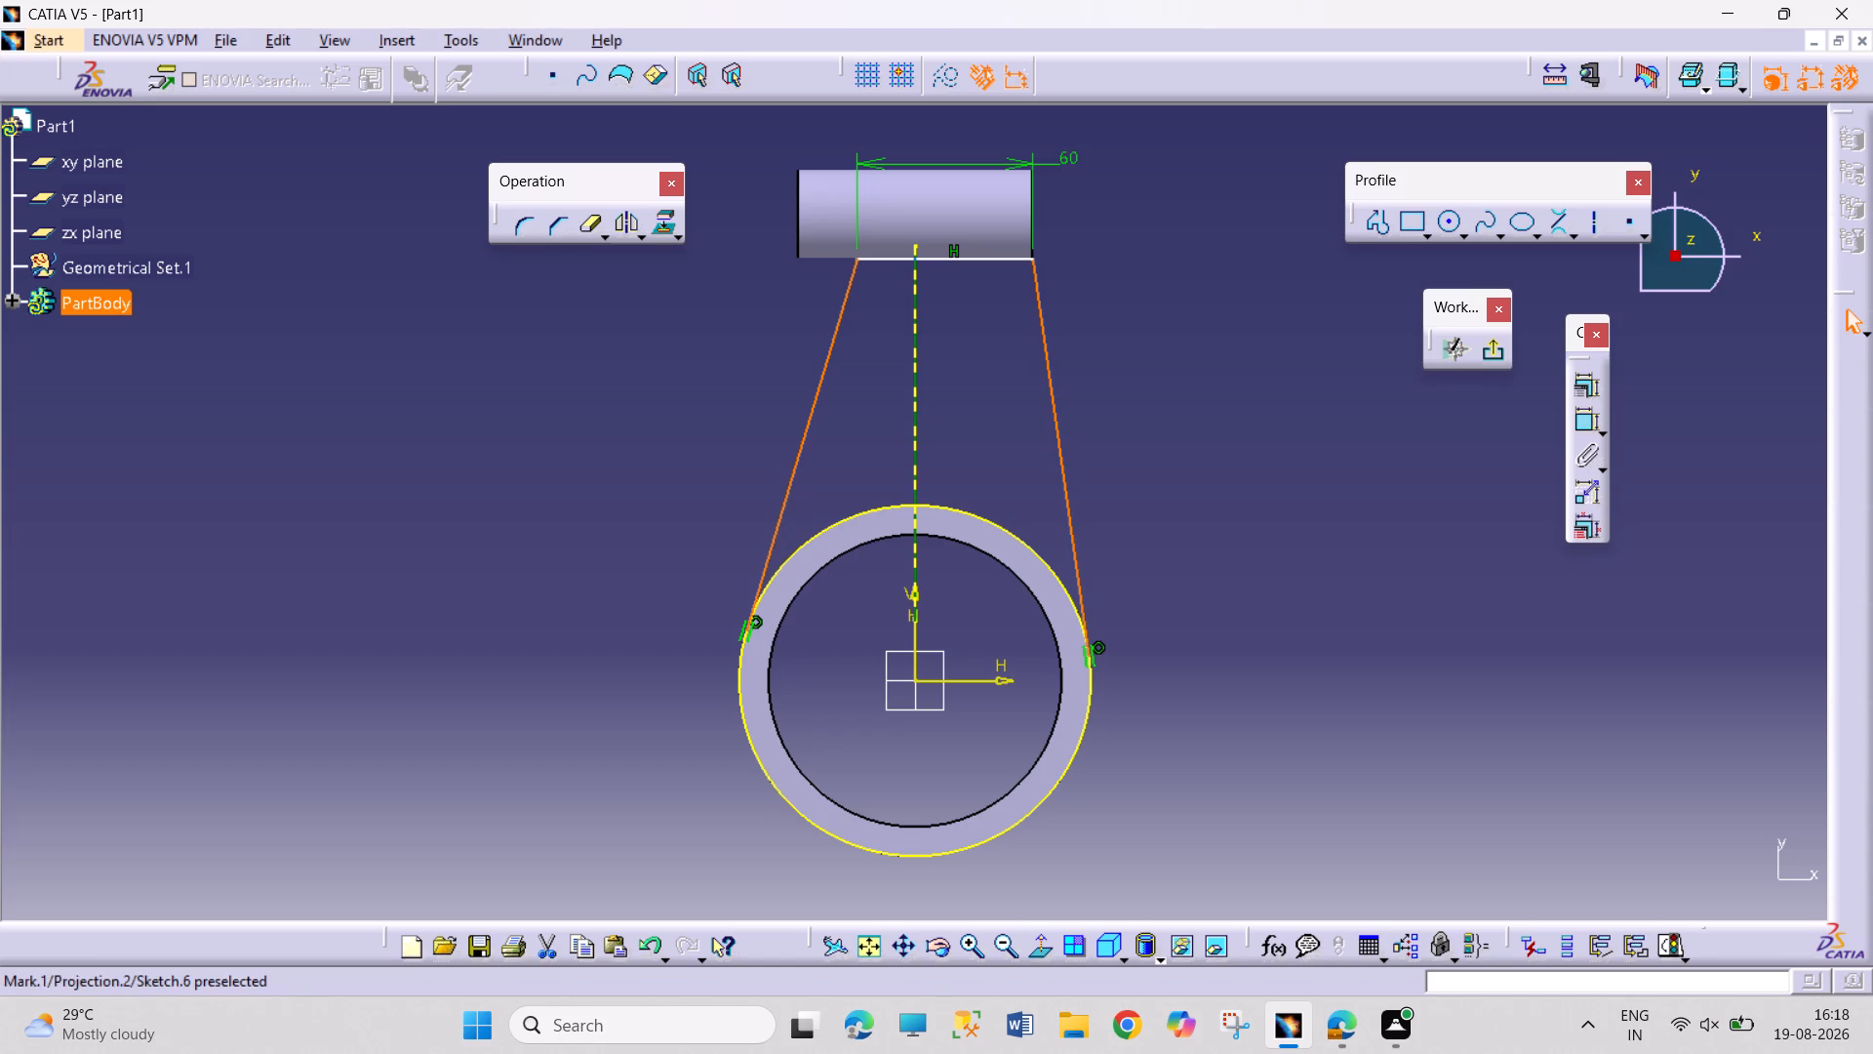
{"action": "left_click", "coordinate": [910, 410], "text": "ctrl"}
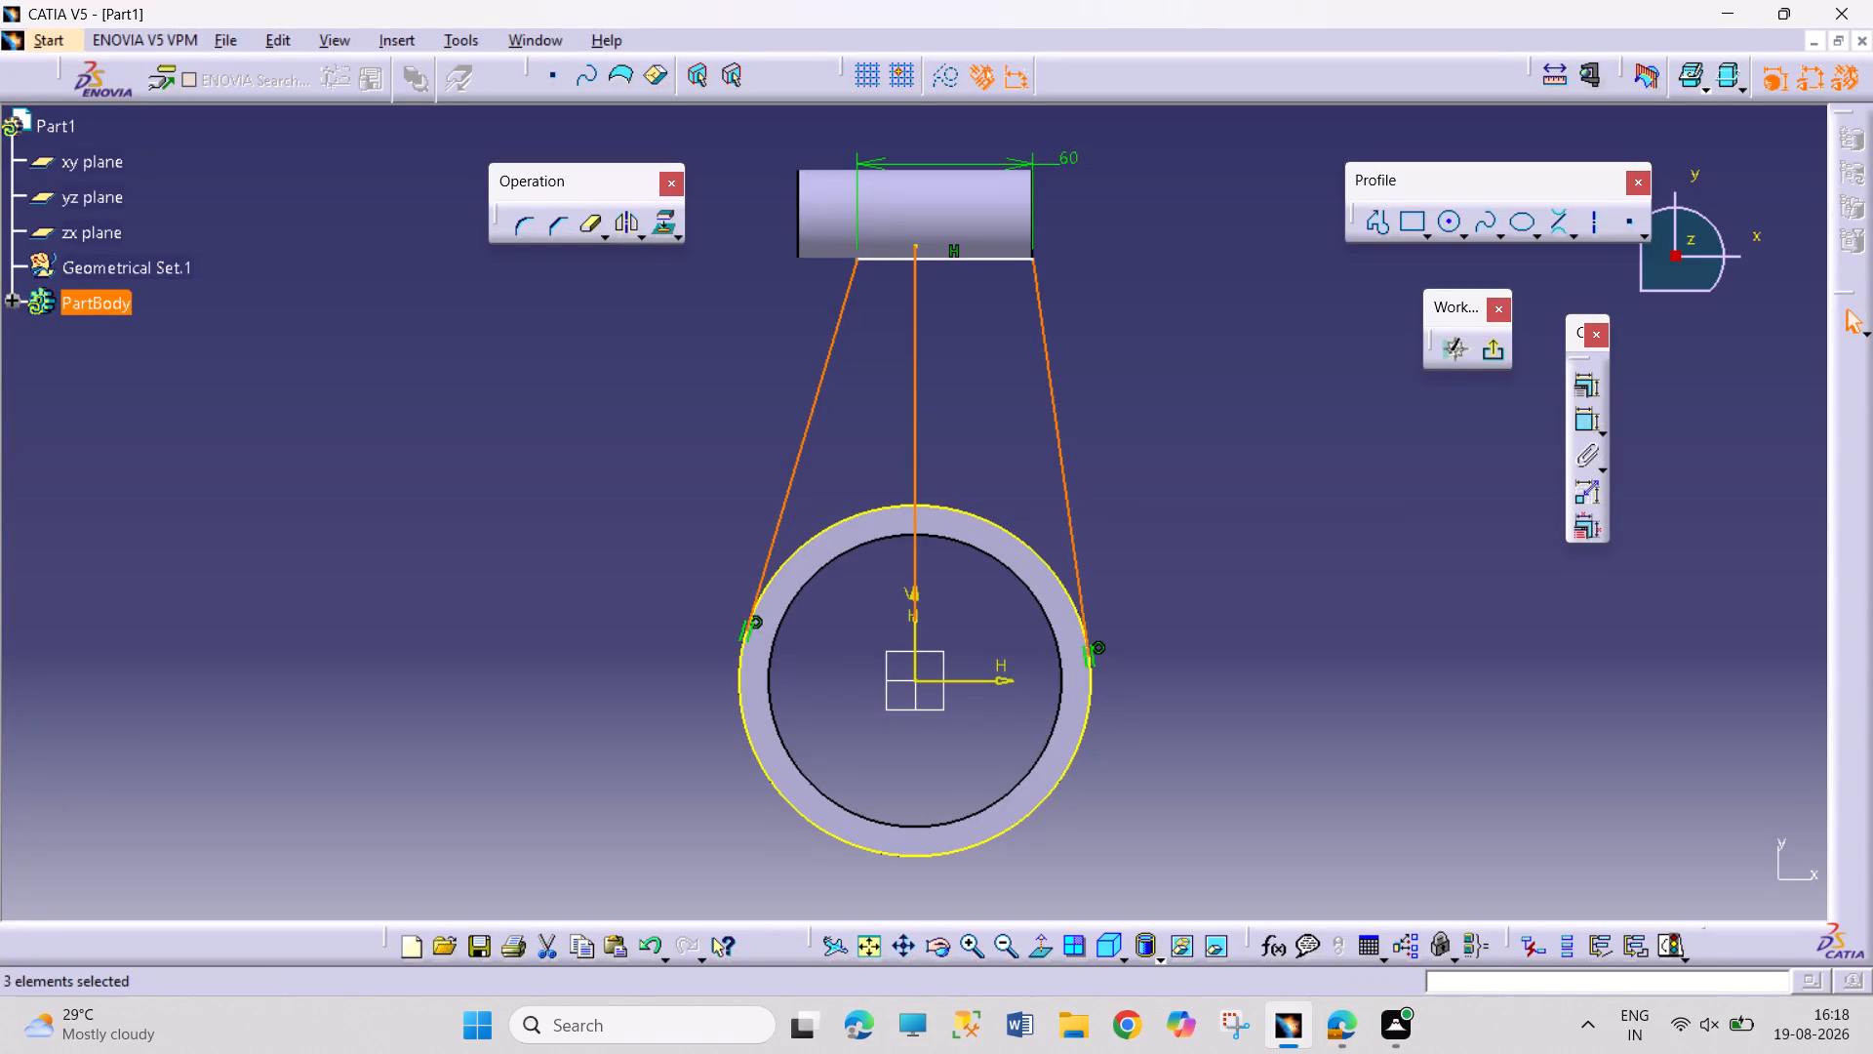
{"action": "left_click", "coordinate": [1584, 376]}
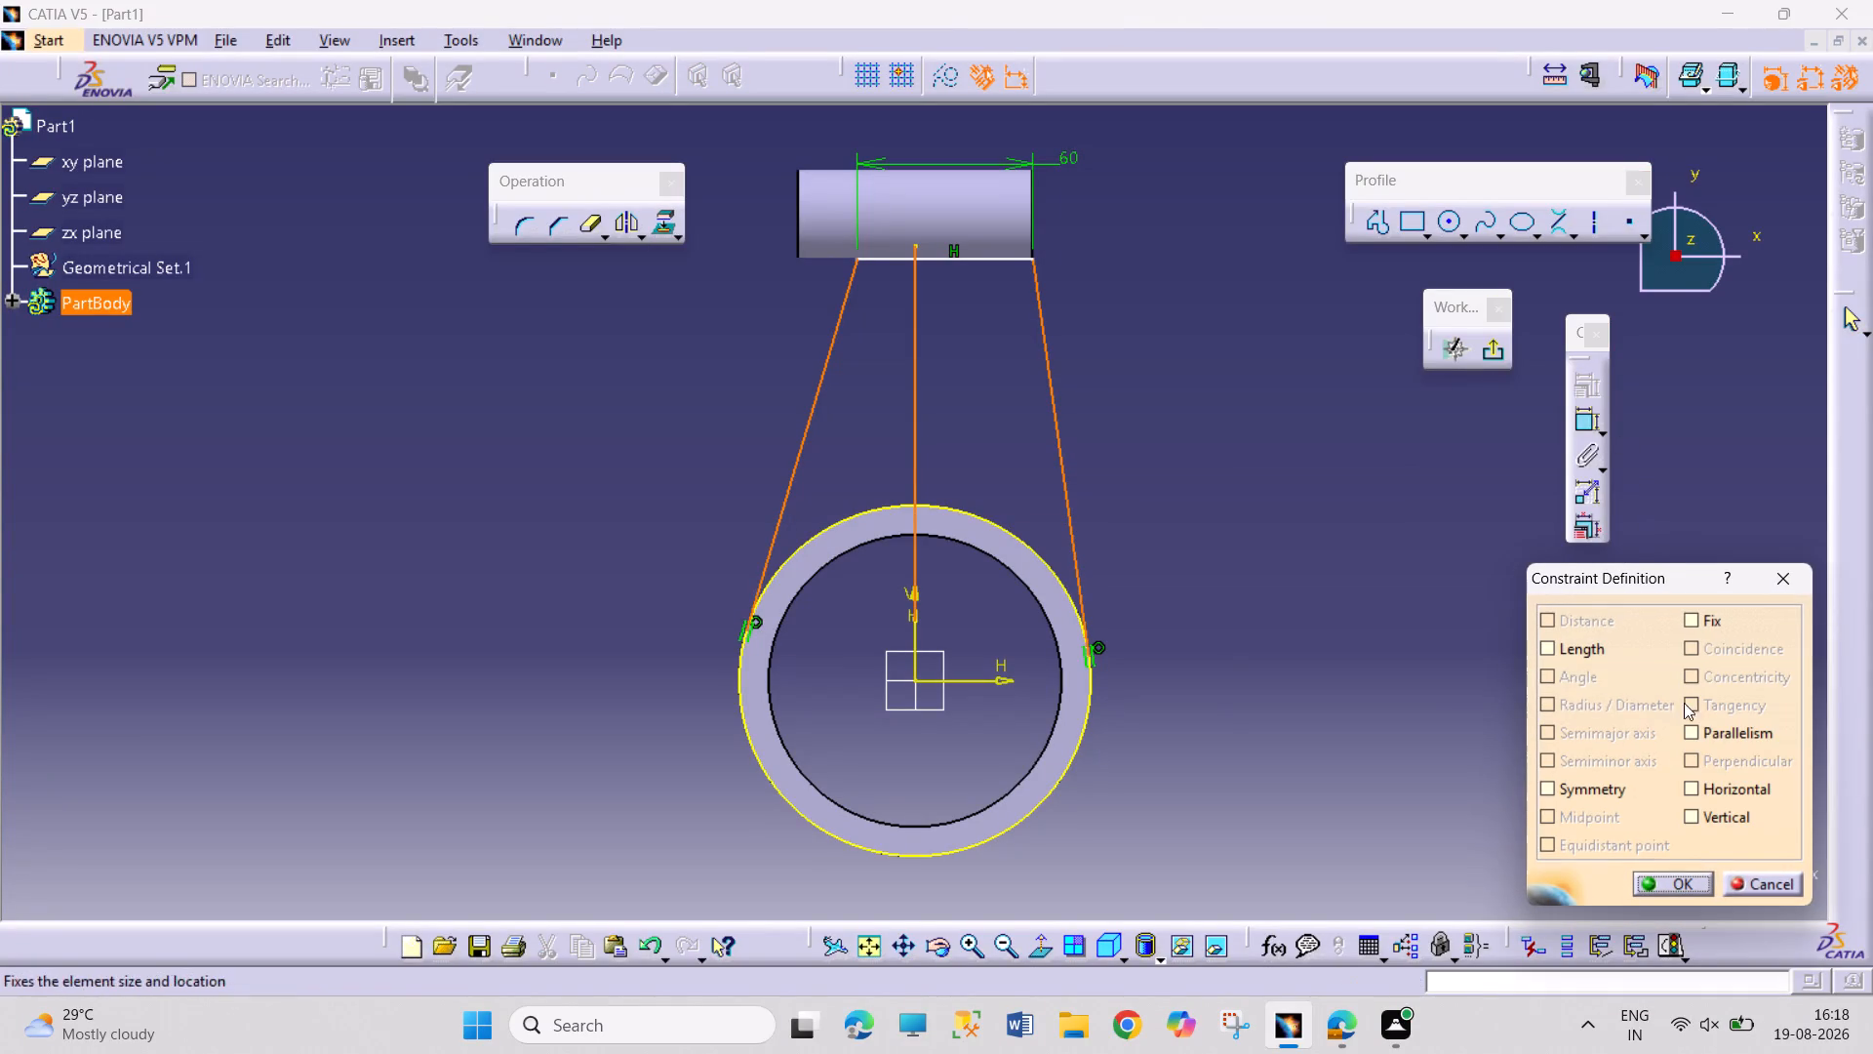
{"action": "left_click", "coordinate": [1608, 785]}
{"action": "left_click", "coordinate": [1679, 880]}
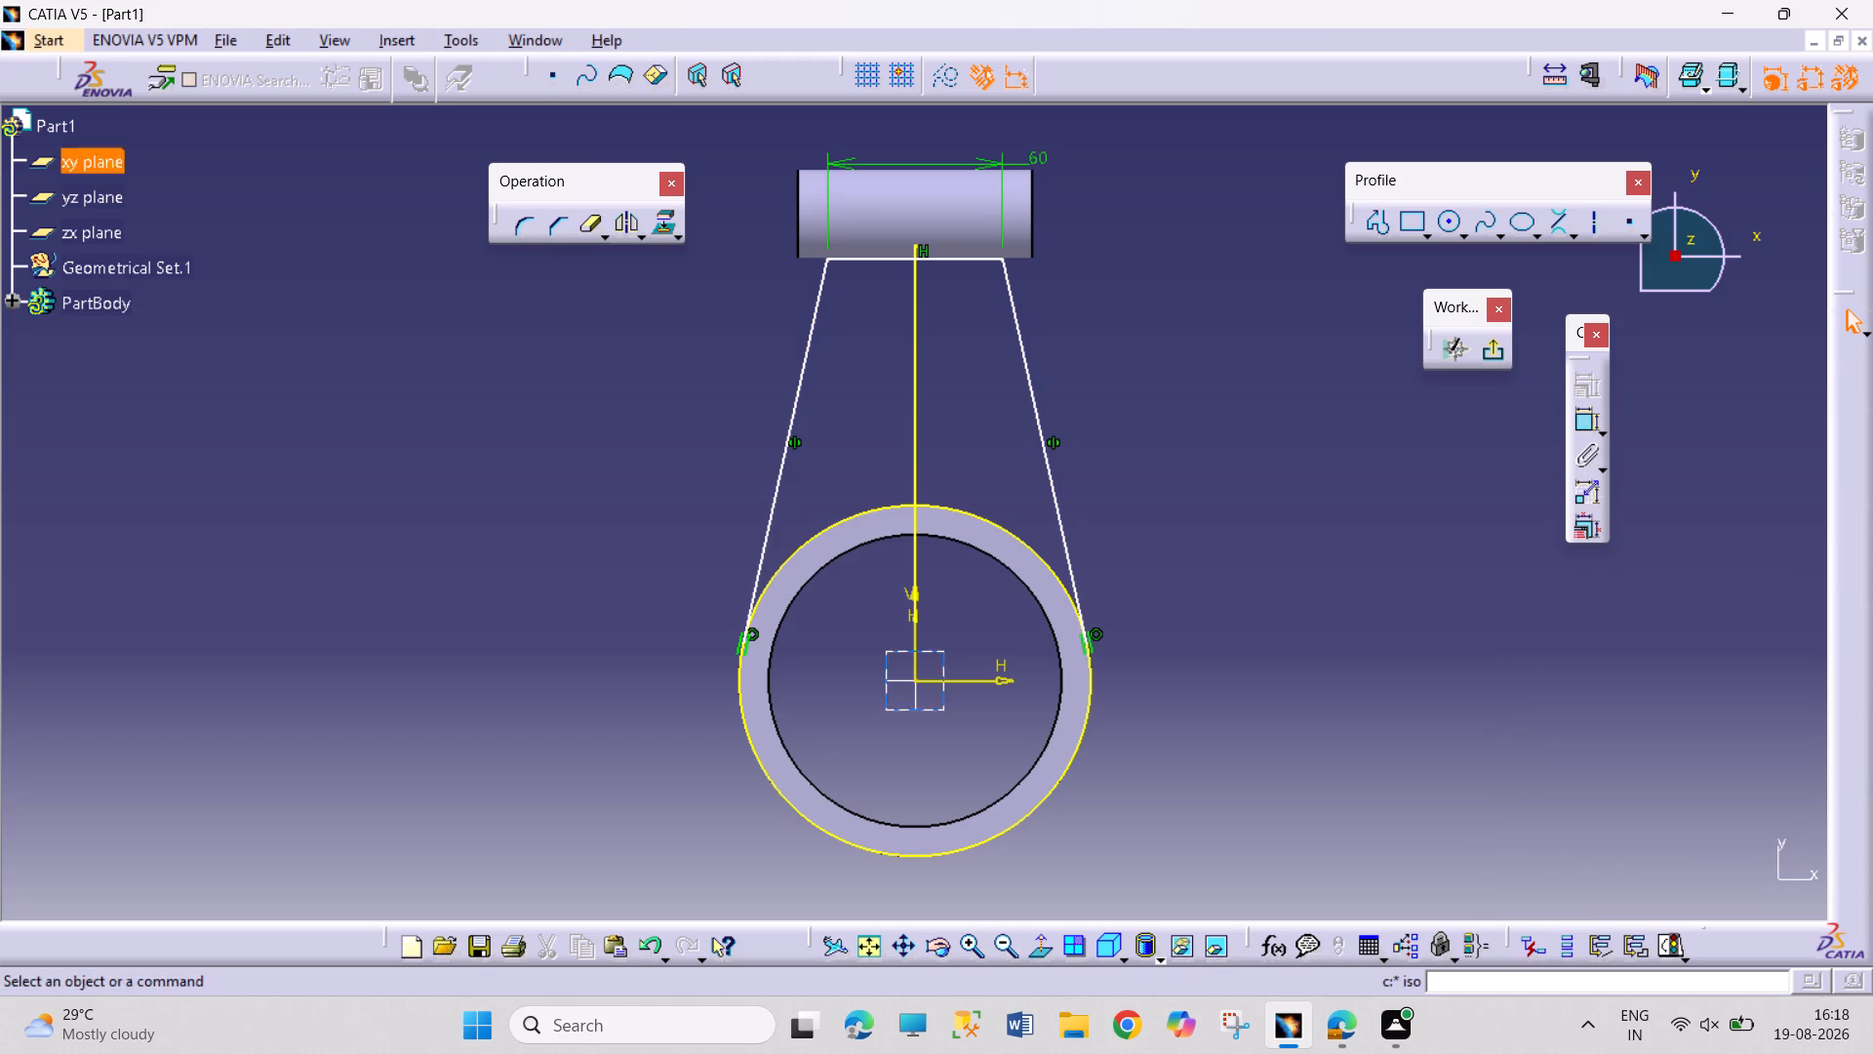
Convert the projected vertical centre line into a construction element.
{"action": "left_click", "coordinate": [909, 426]}
{"action": "left_click", "coordinate": [940, 78]}
{"action": "left_click", "coordinate": [1173, 305]}
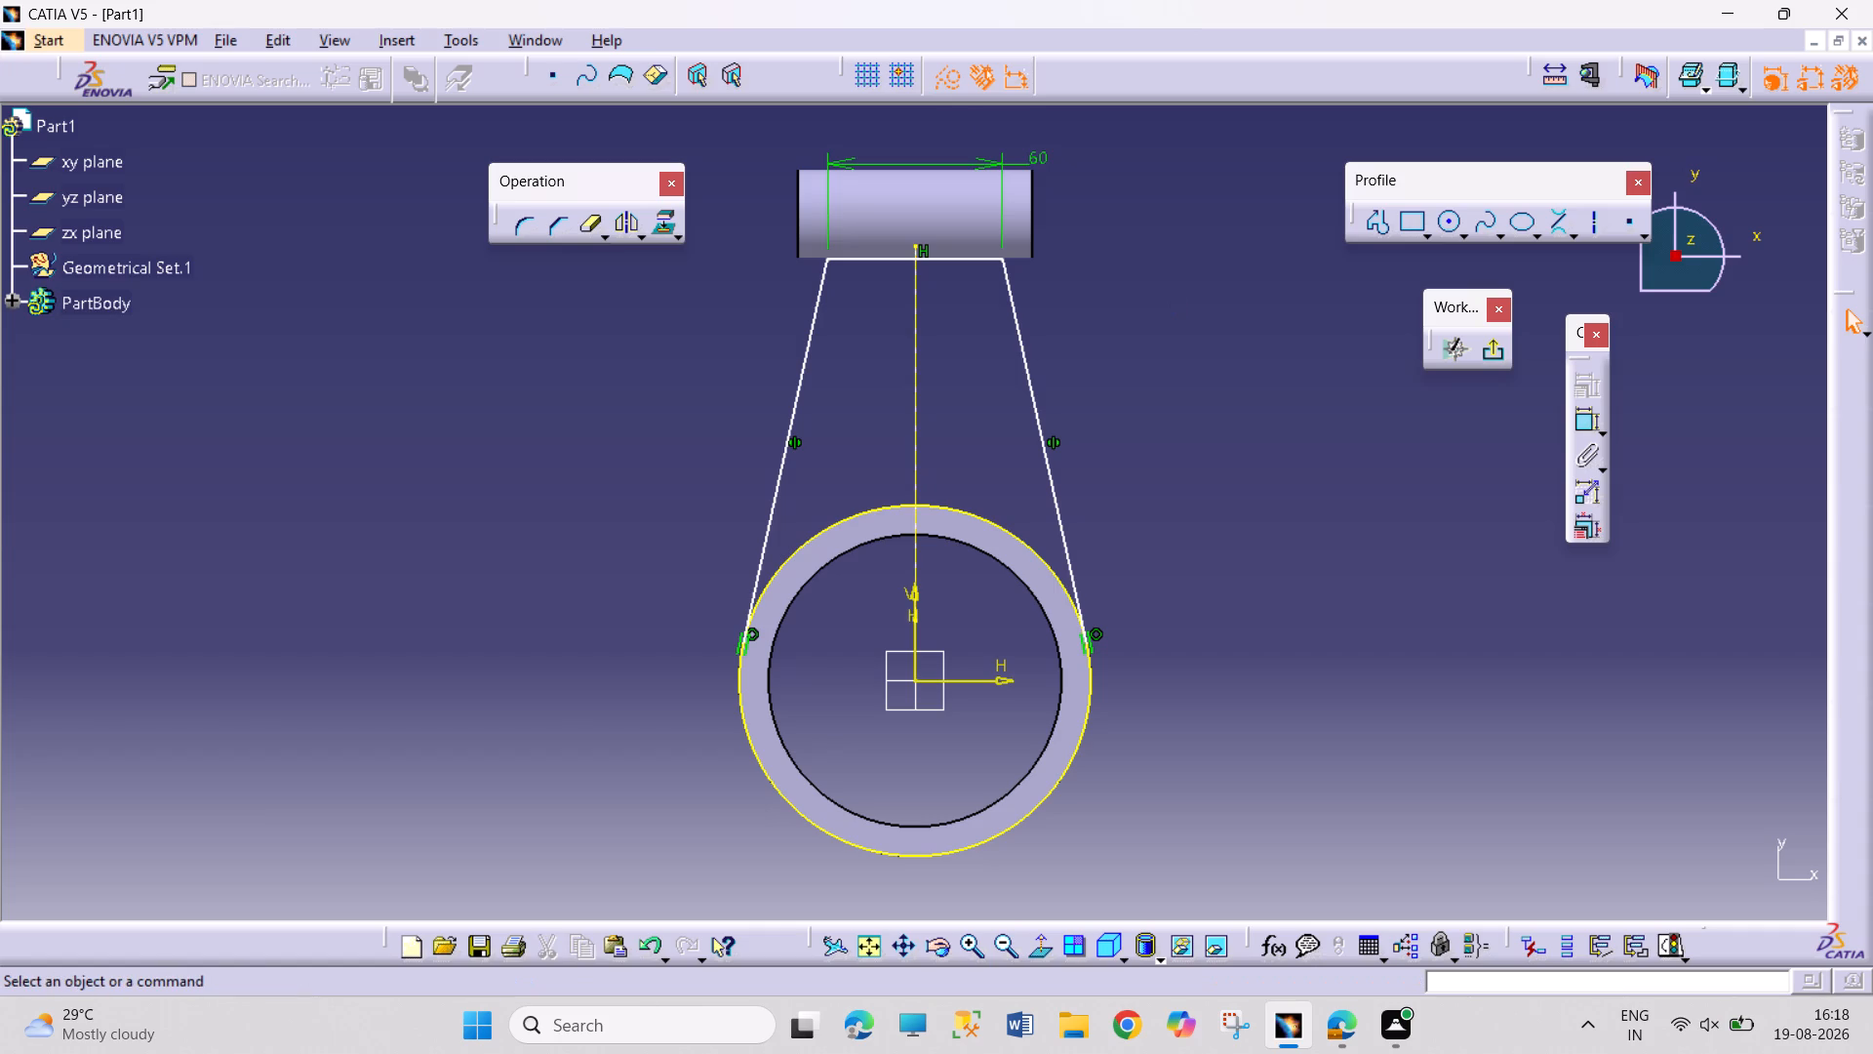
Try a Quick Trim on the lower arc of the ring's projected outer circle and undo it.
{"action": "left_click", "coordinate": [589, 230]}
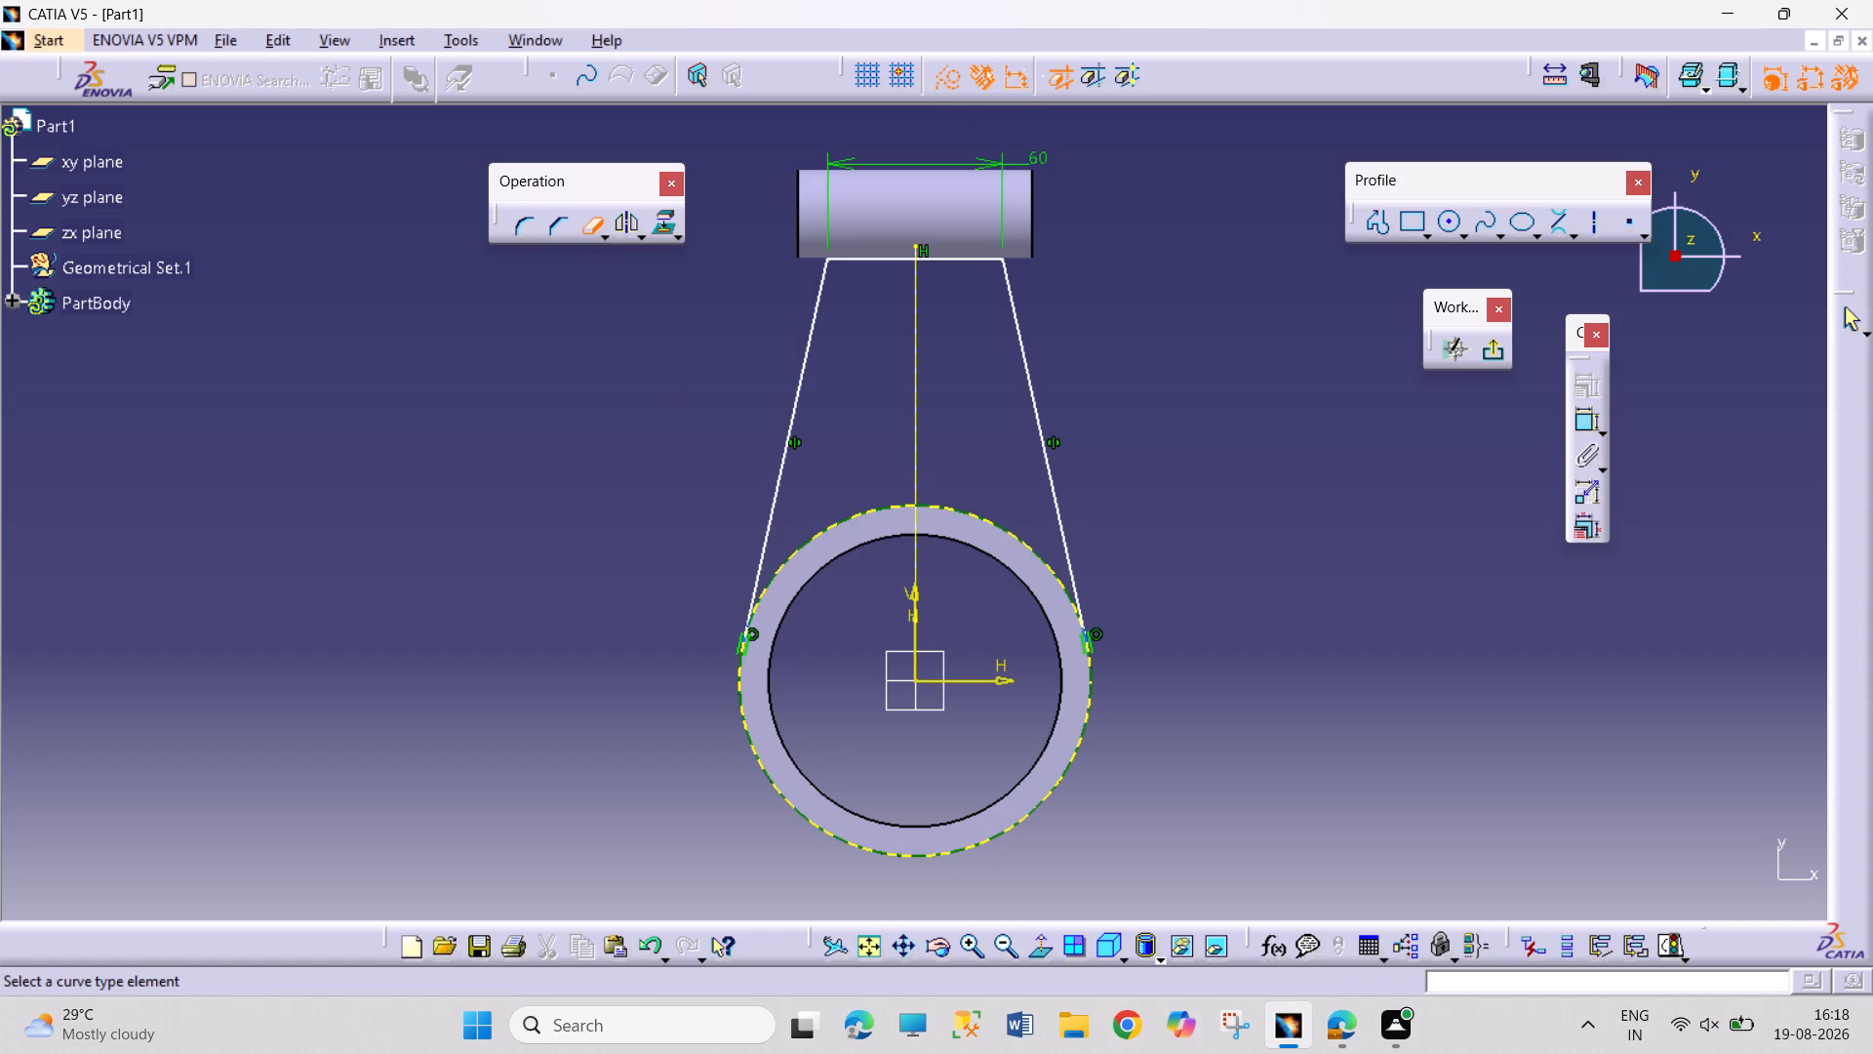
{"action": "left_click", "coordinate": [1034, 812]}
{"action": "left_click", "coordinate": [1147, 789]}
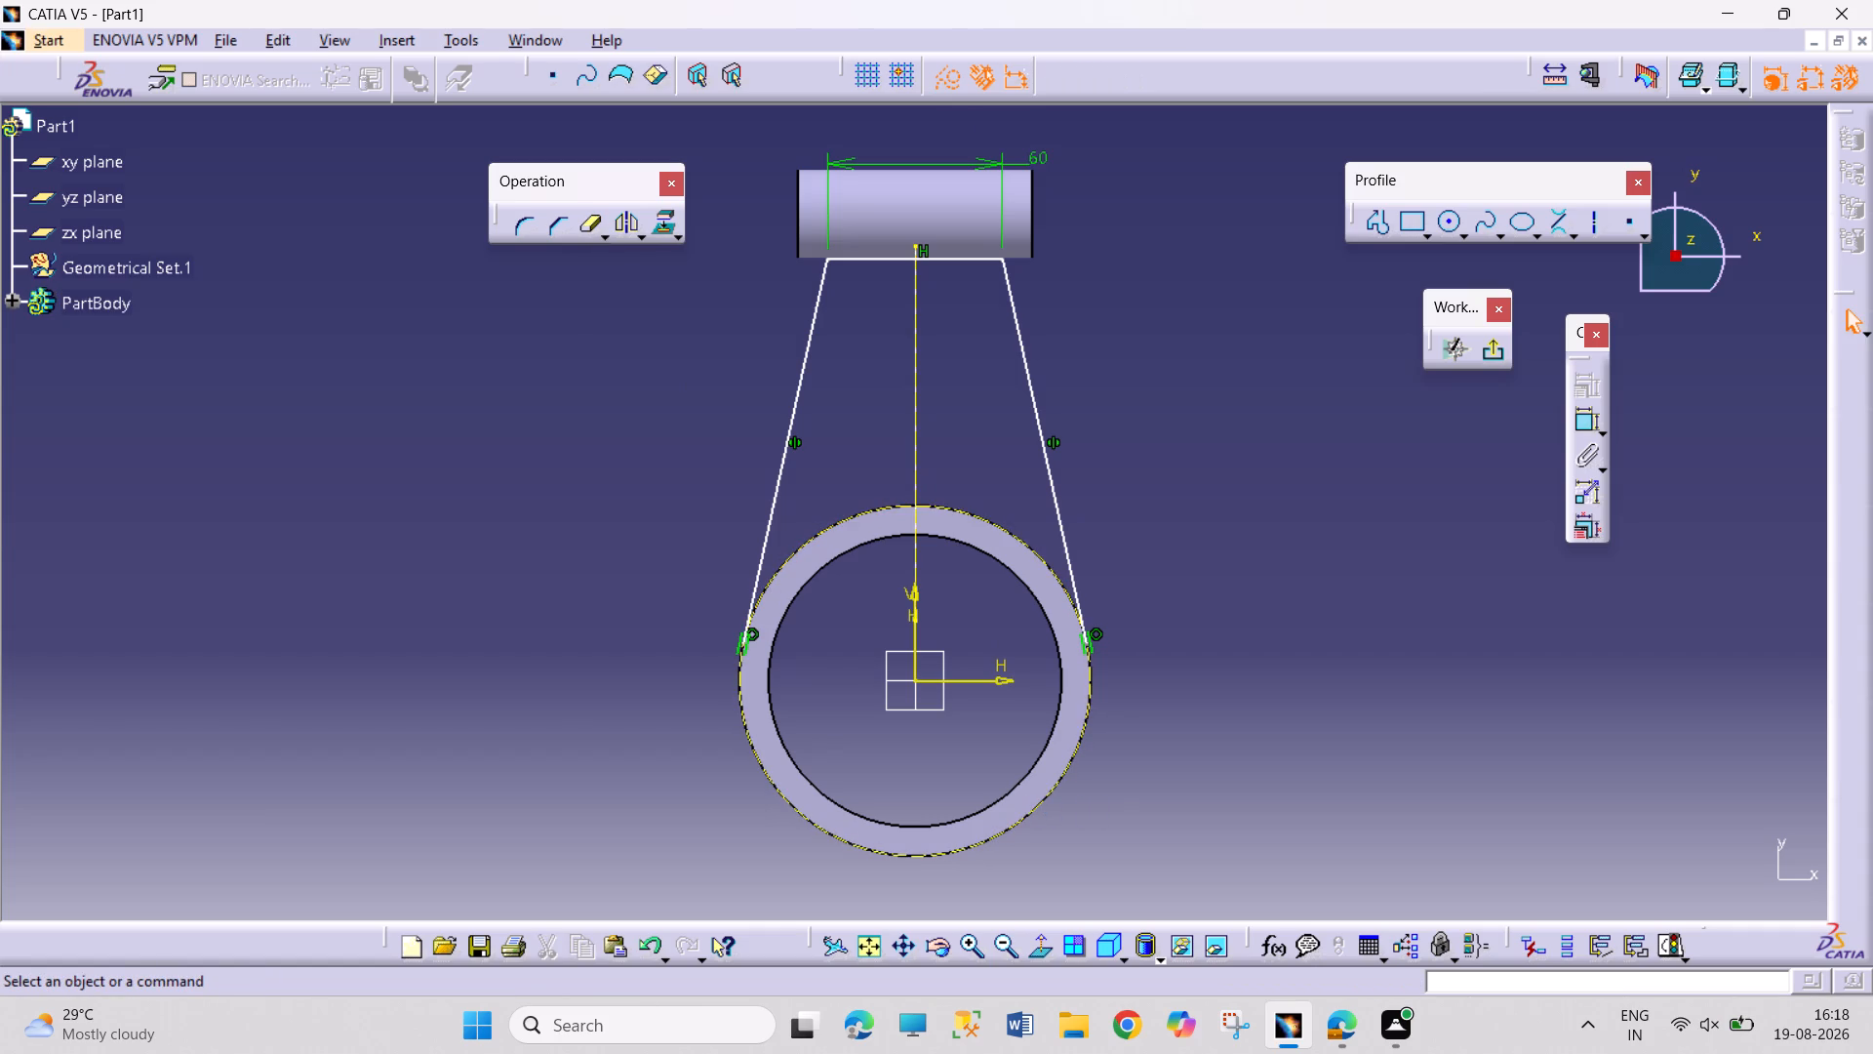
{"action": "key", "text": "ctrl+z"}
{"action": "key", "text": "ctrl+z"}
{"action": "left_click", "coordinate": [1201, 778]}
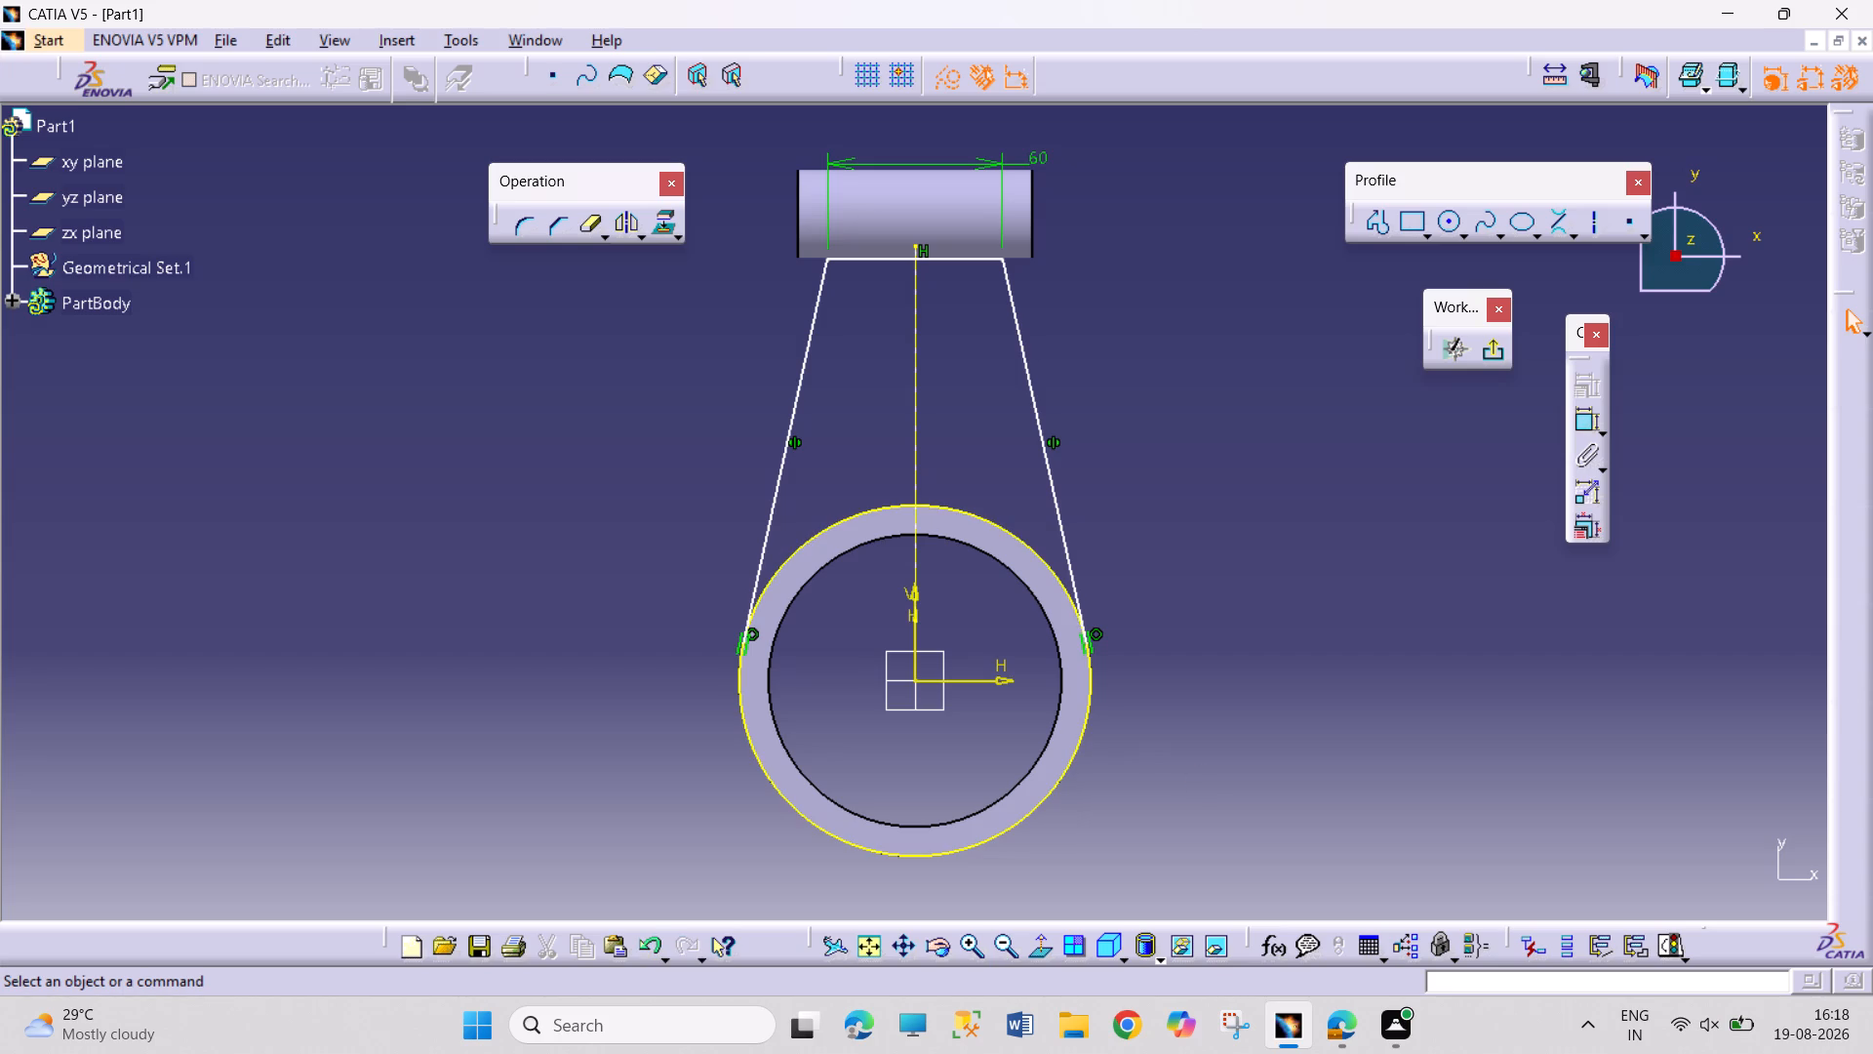
Delete both slanted side lines of the arm outline, keeping the 60 mm top line.
{"action": "right_click", "coordinate": [758, 541]}
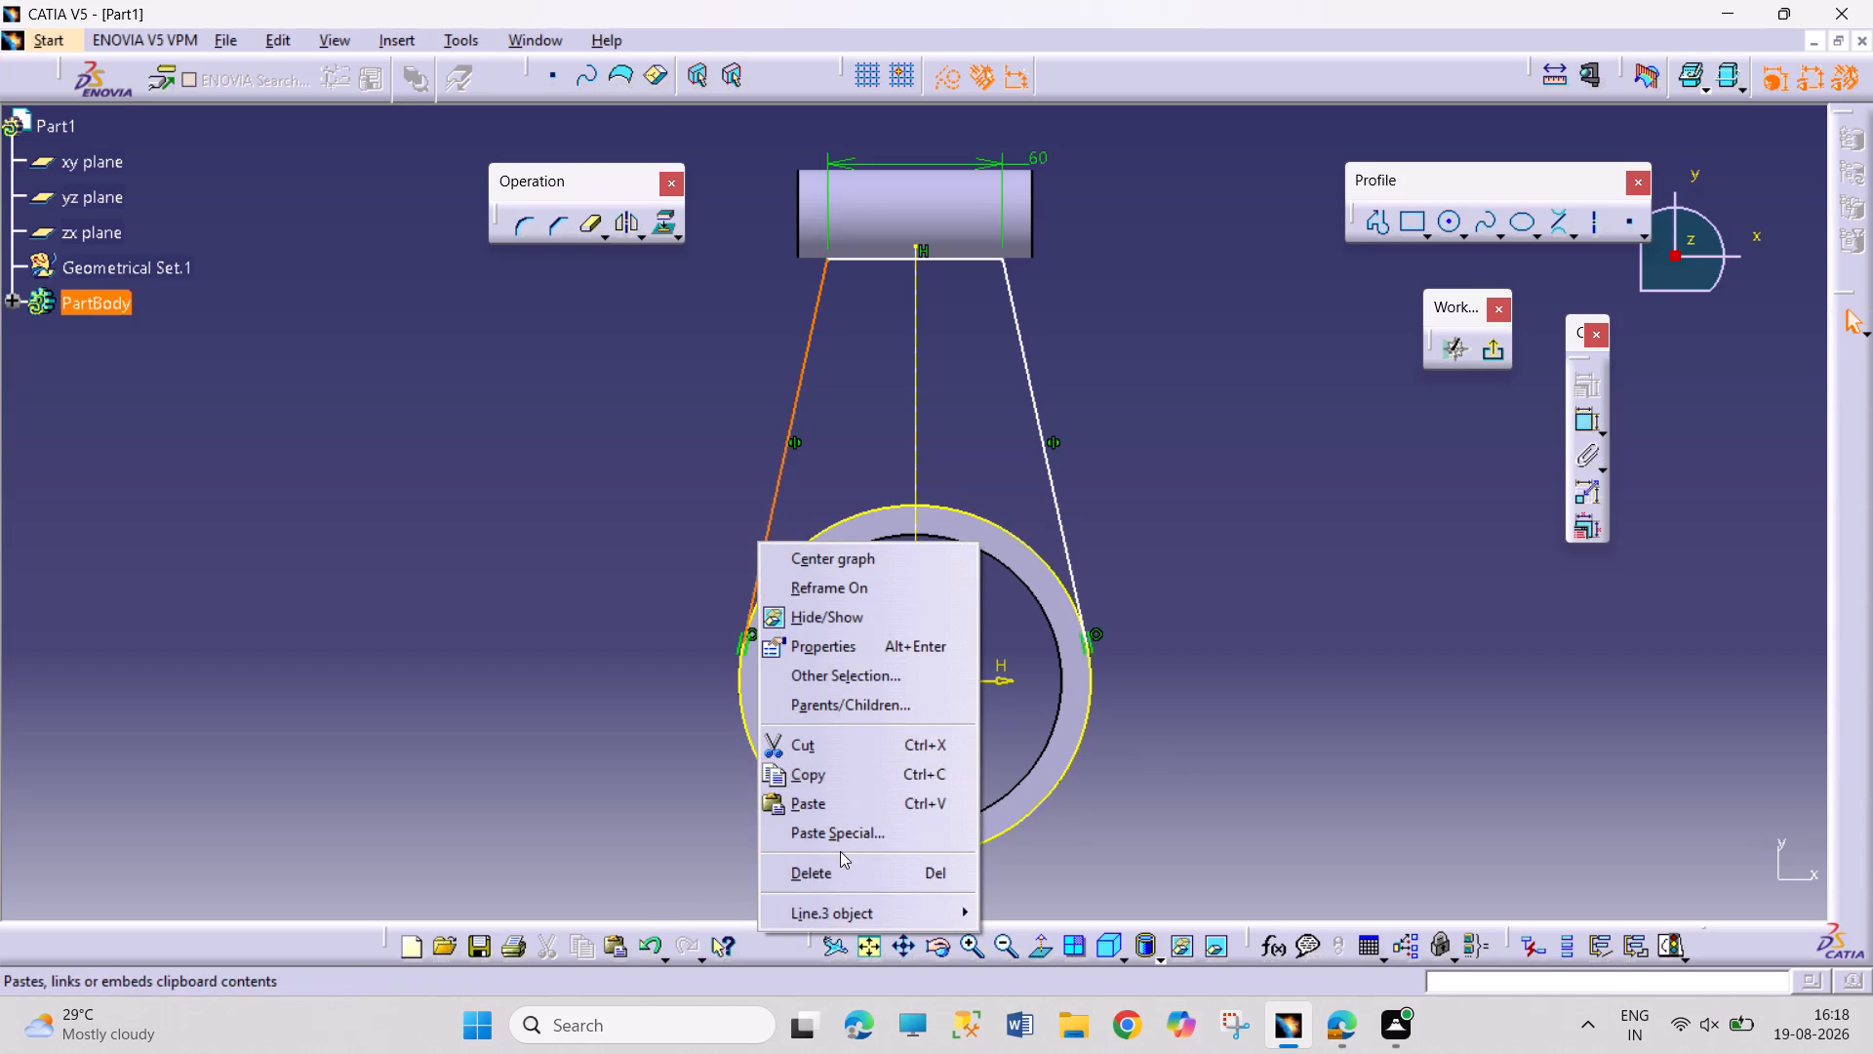
{"action": "left_click", "coordinate": [840, 868]}
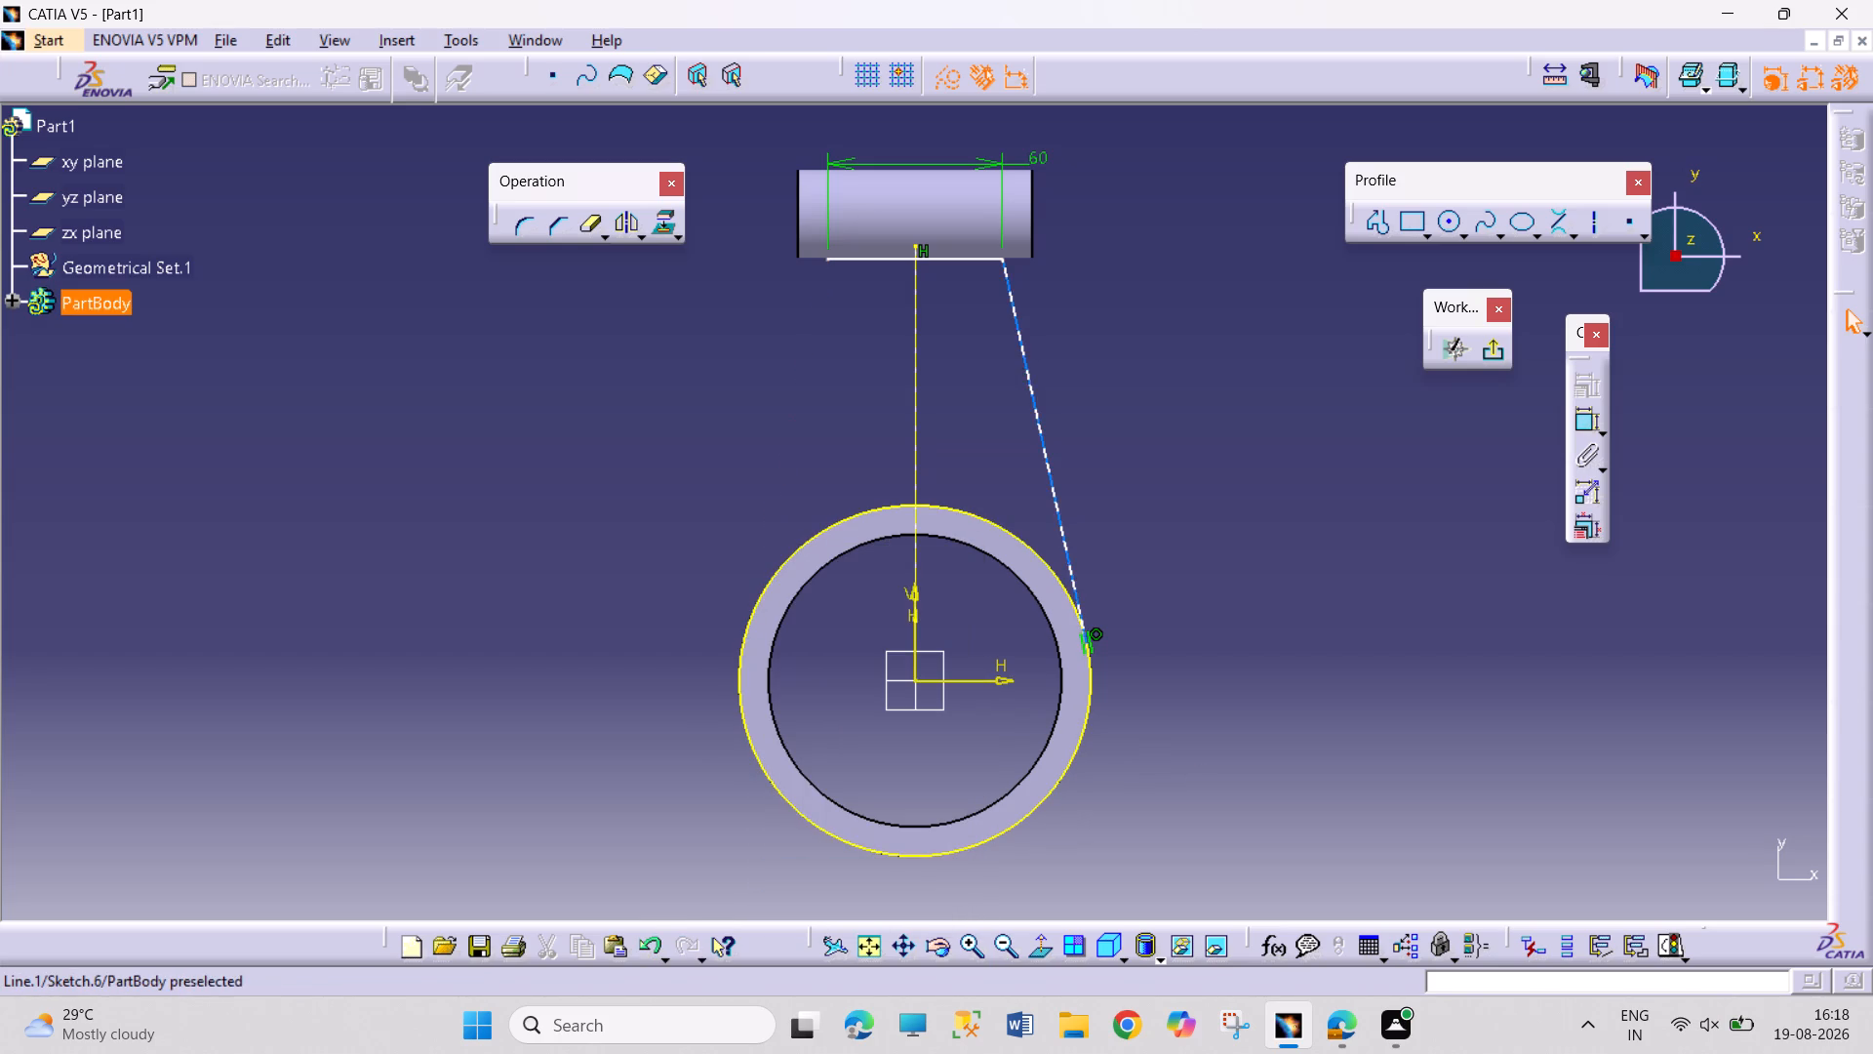
{"action": "right_click", "coordinate": [1056, 480]}
{"action": "left_click", "coordinate": [1140, 820]}
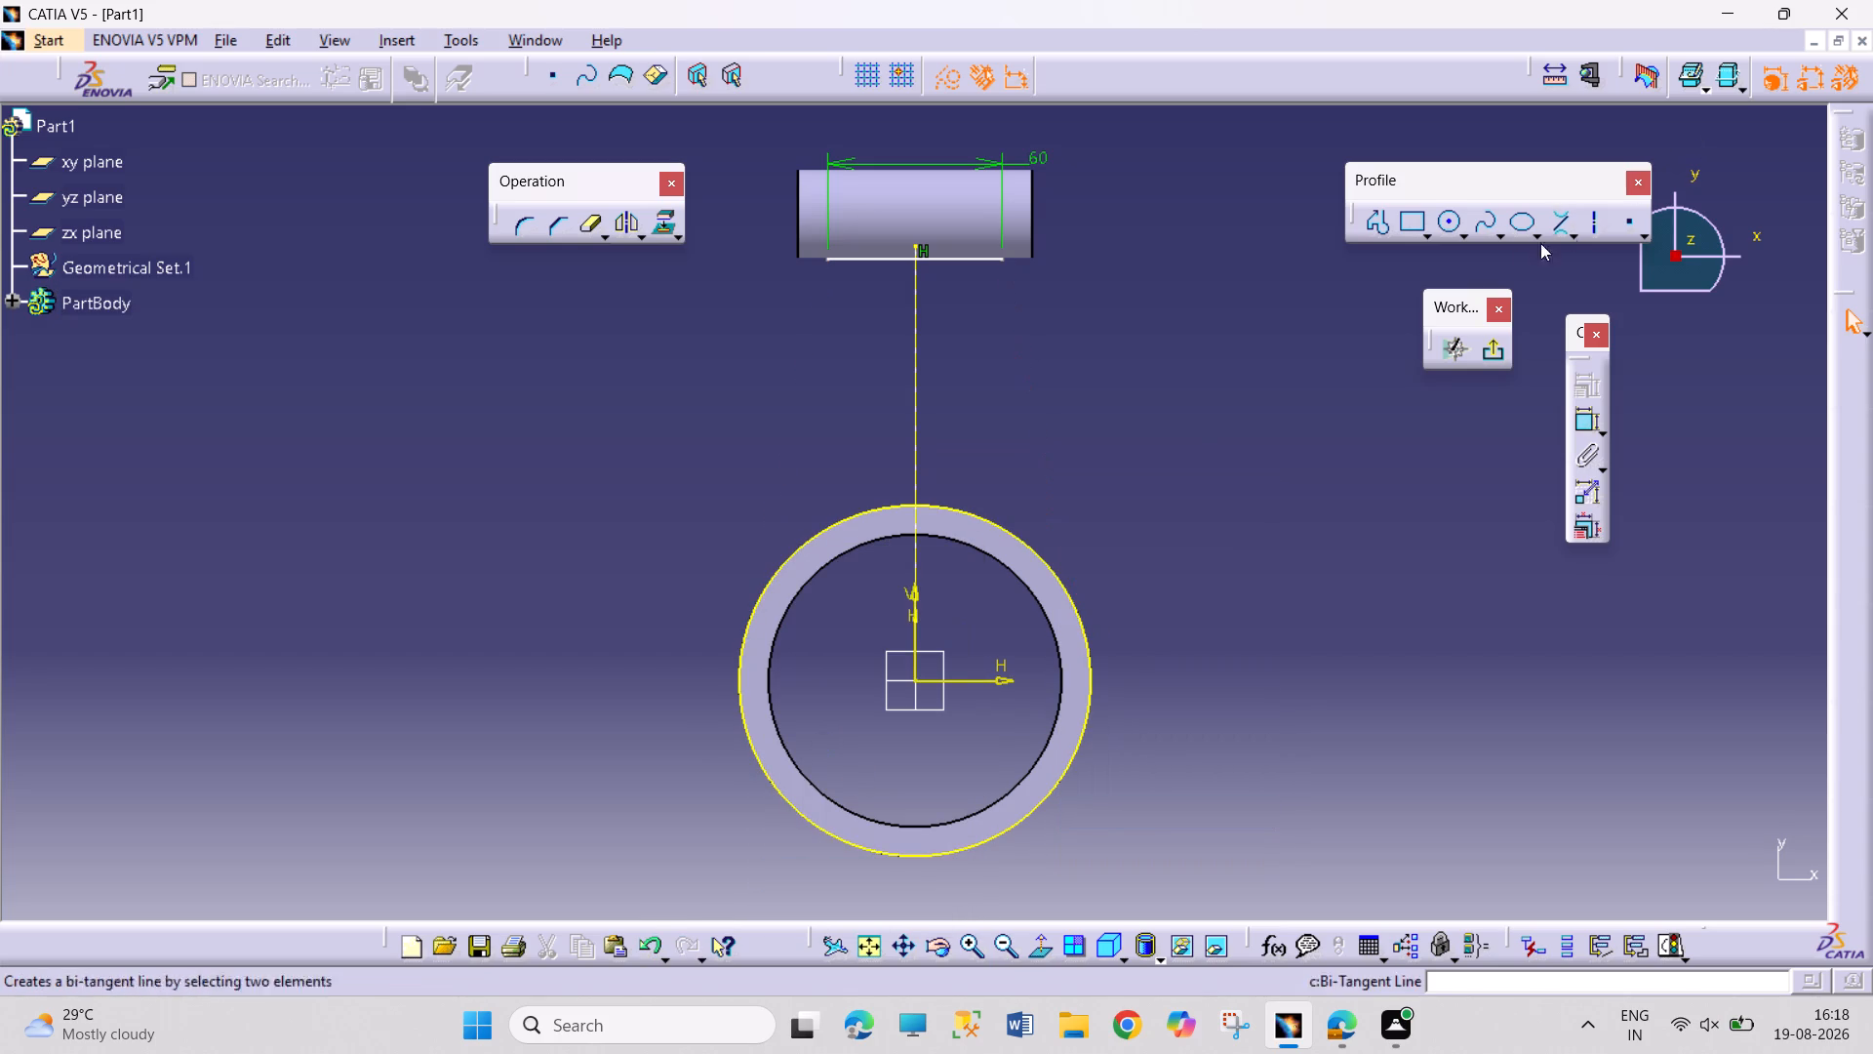
Draw a standard, non-construction slanted line from the top line's right end down to a free point just outside the ring.
{"action": "left_click", "coordinate": [1385, 227]}
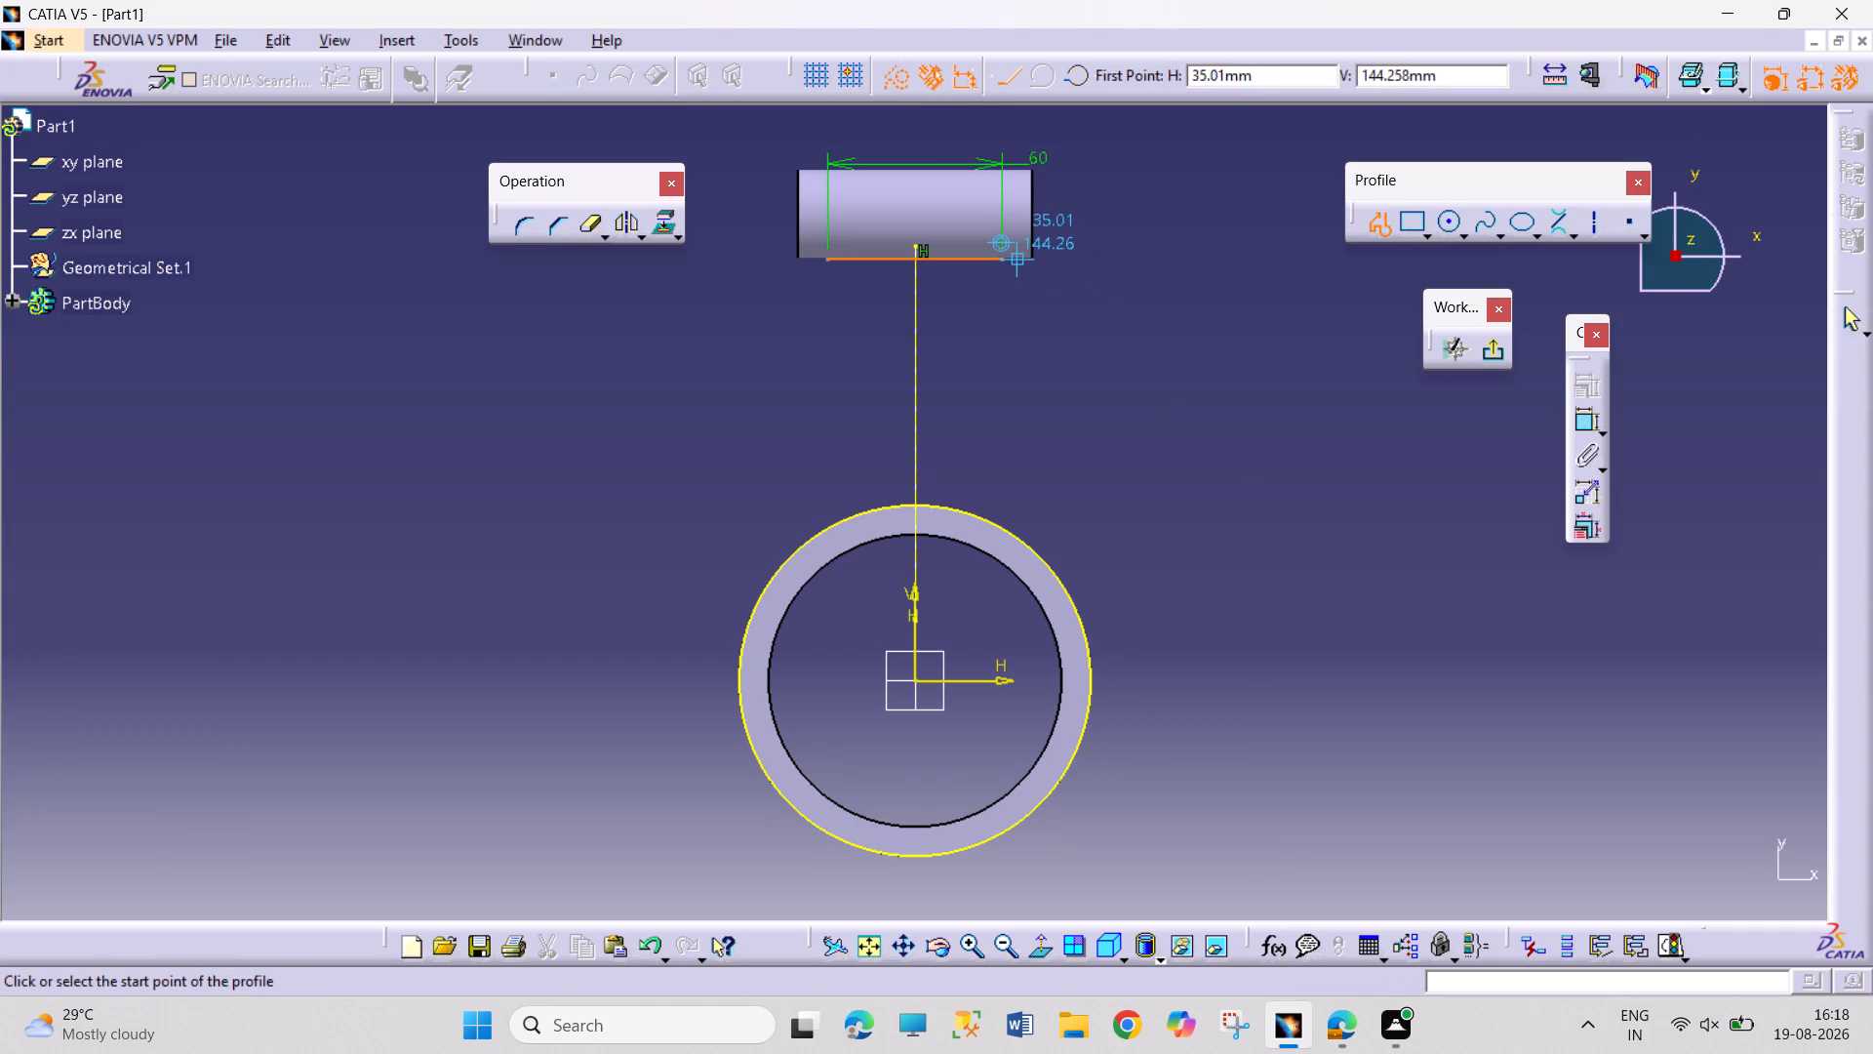
{"action": "left_click", "coordinate": [1003, 263]}
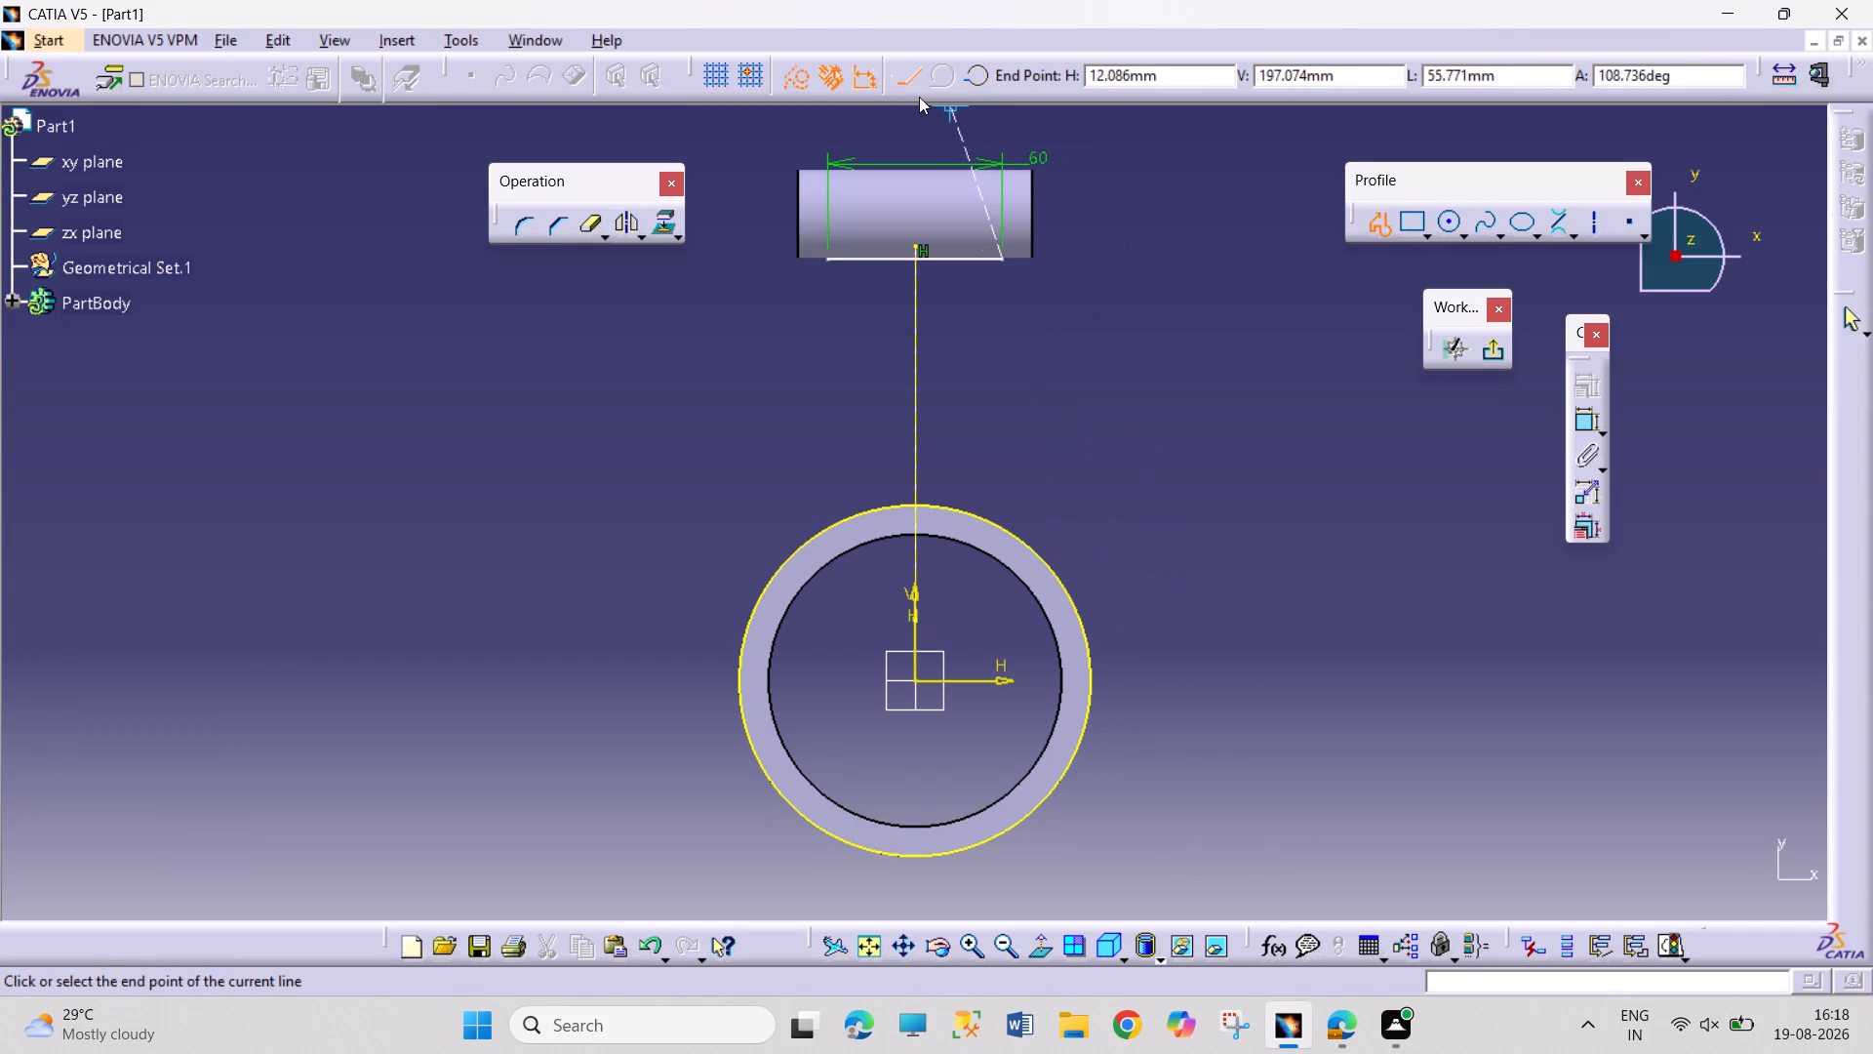
{"action": "left_click", "coordinate": [803, 75]}
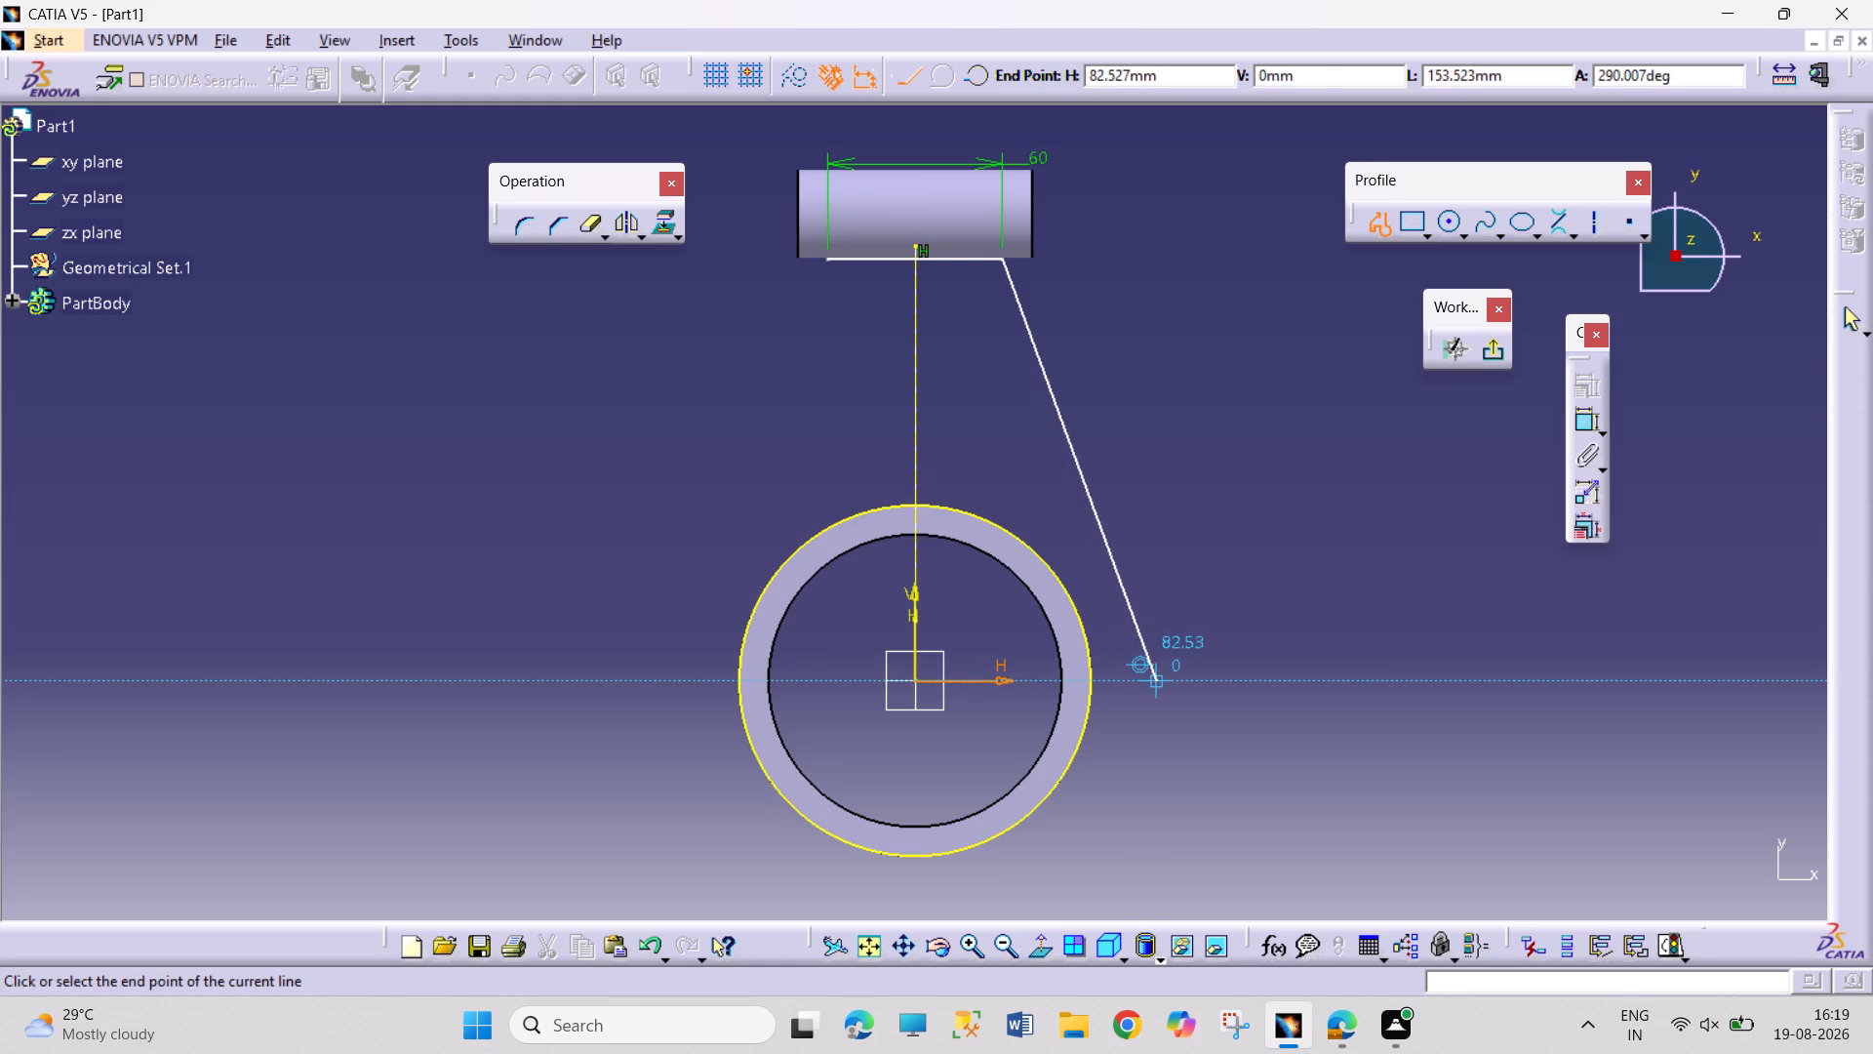
{"action": "left_click", "coordinate": [1172, 648]}
{"action": "key", "text": "Escape"}
{"action": "key", "text": "Escape"}
{"action": "key", "text": "Escape"}
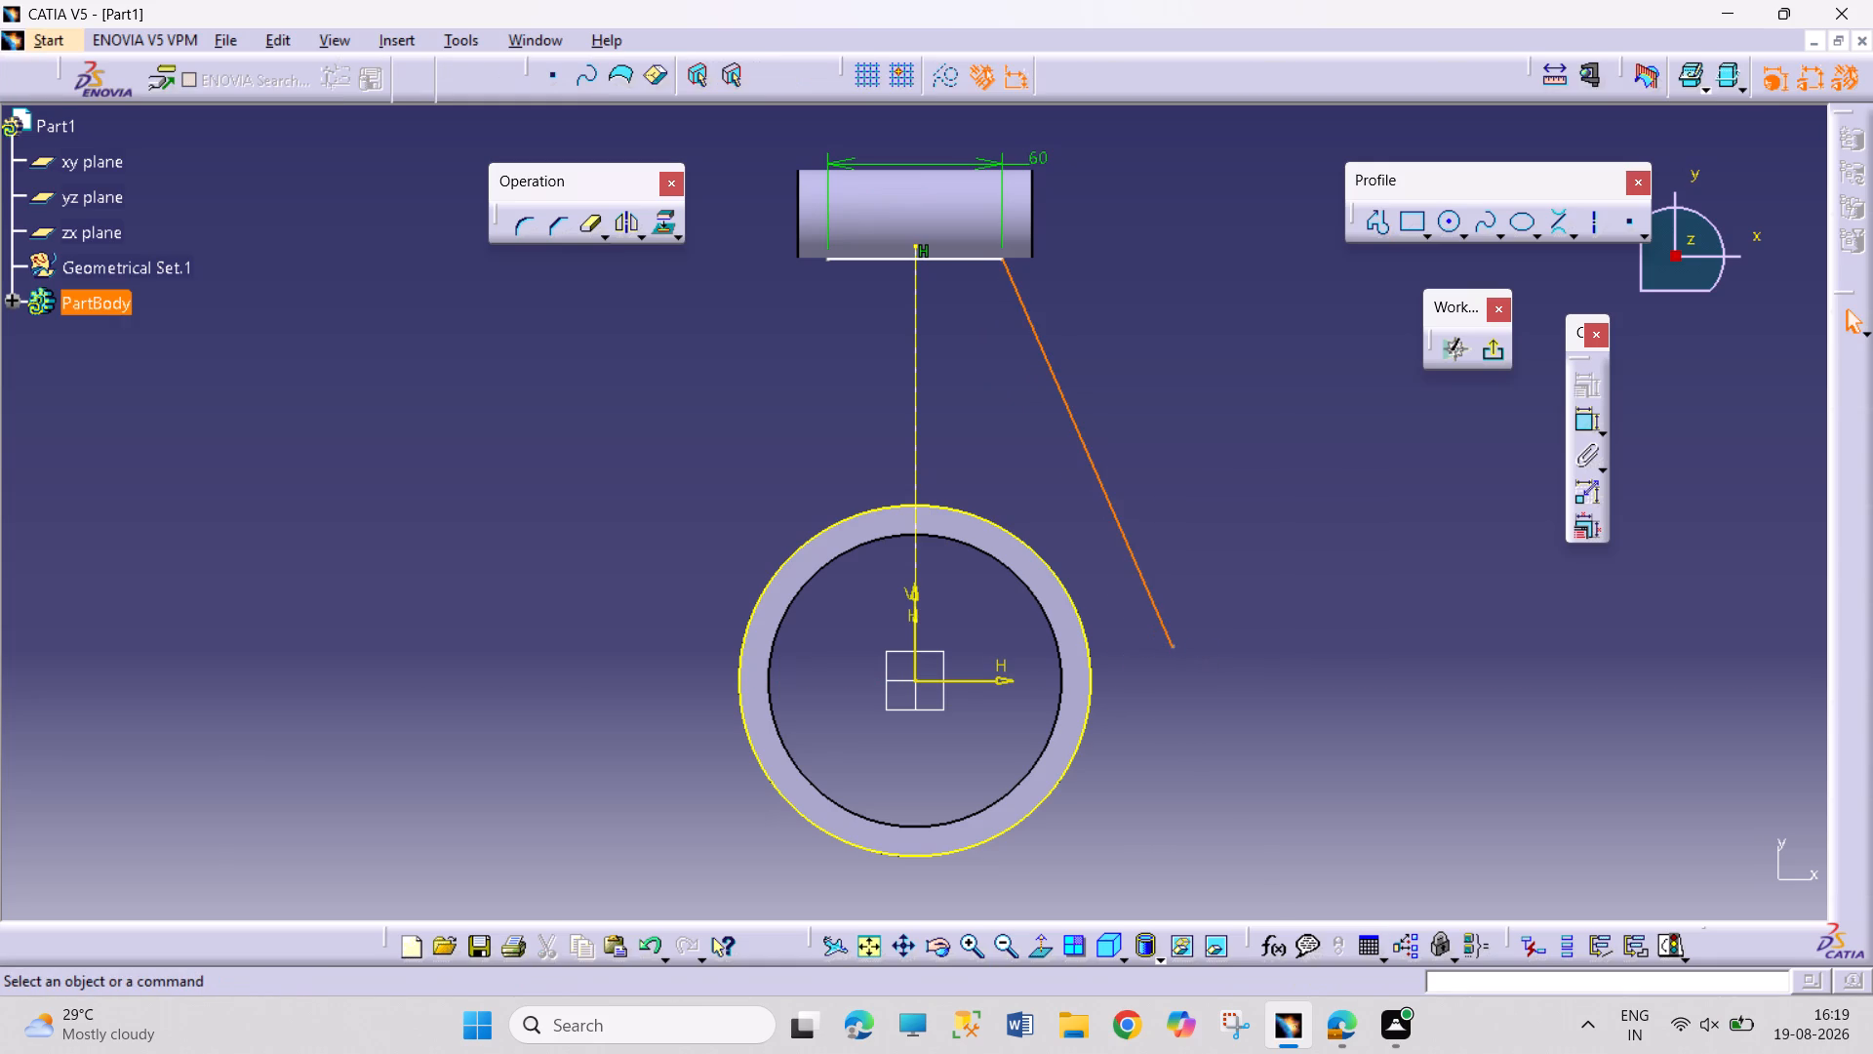
Make the free end of the right slanted line coincident with the ring's projected outer circle.
{"action": "left_click", "coordinate": [1176, 651]}
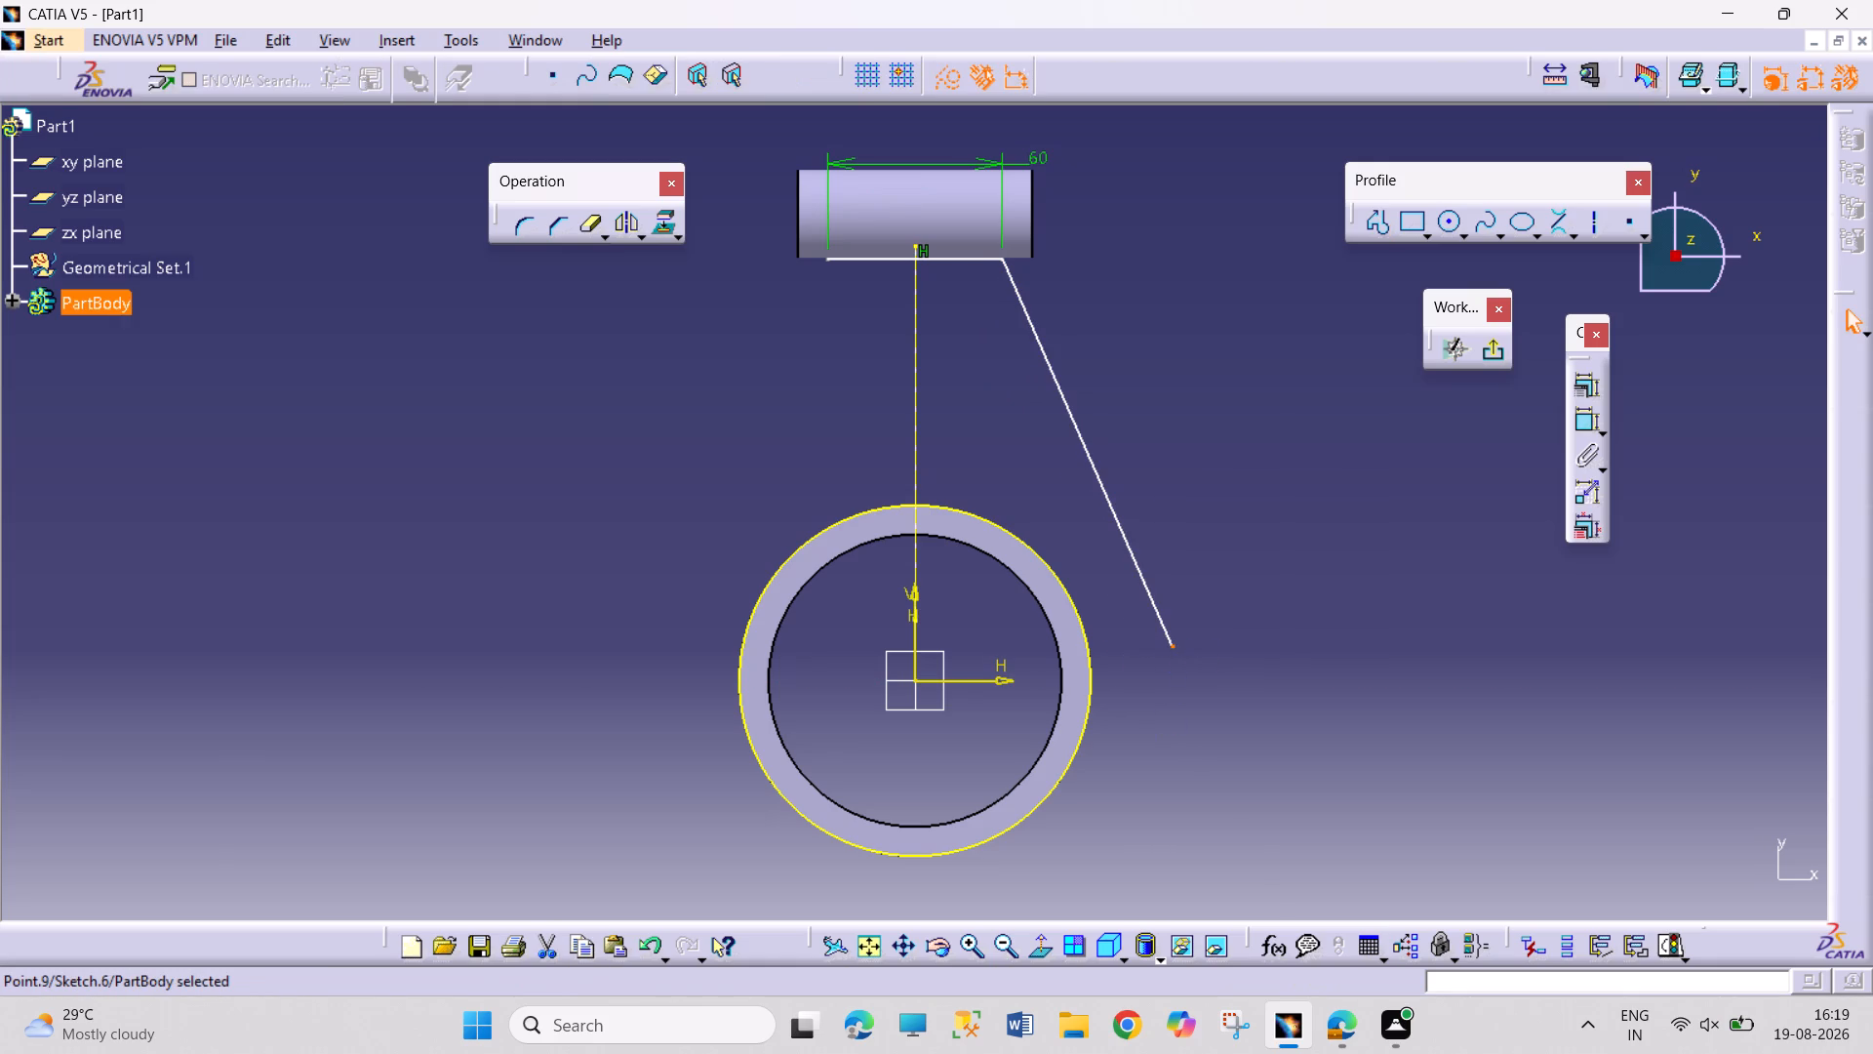
{"action": "left_click", "coordinate": [1094, 697], "text": "ctrl"}
{"action": "left_click", "coordinate": [1576, 380]}
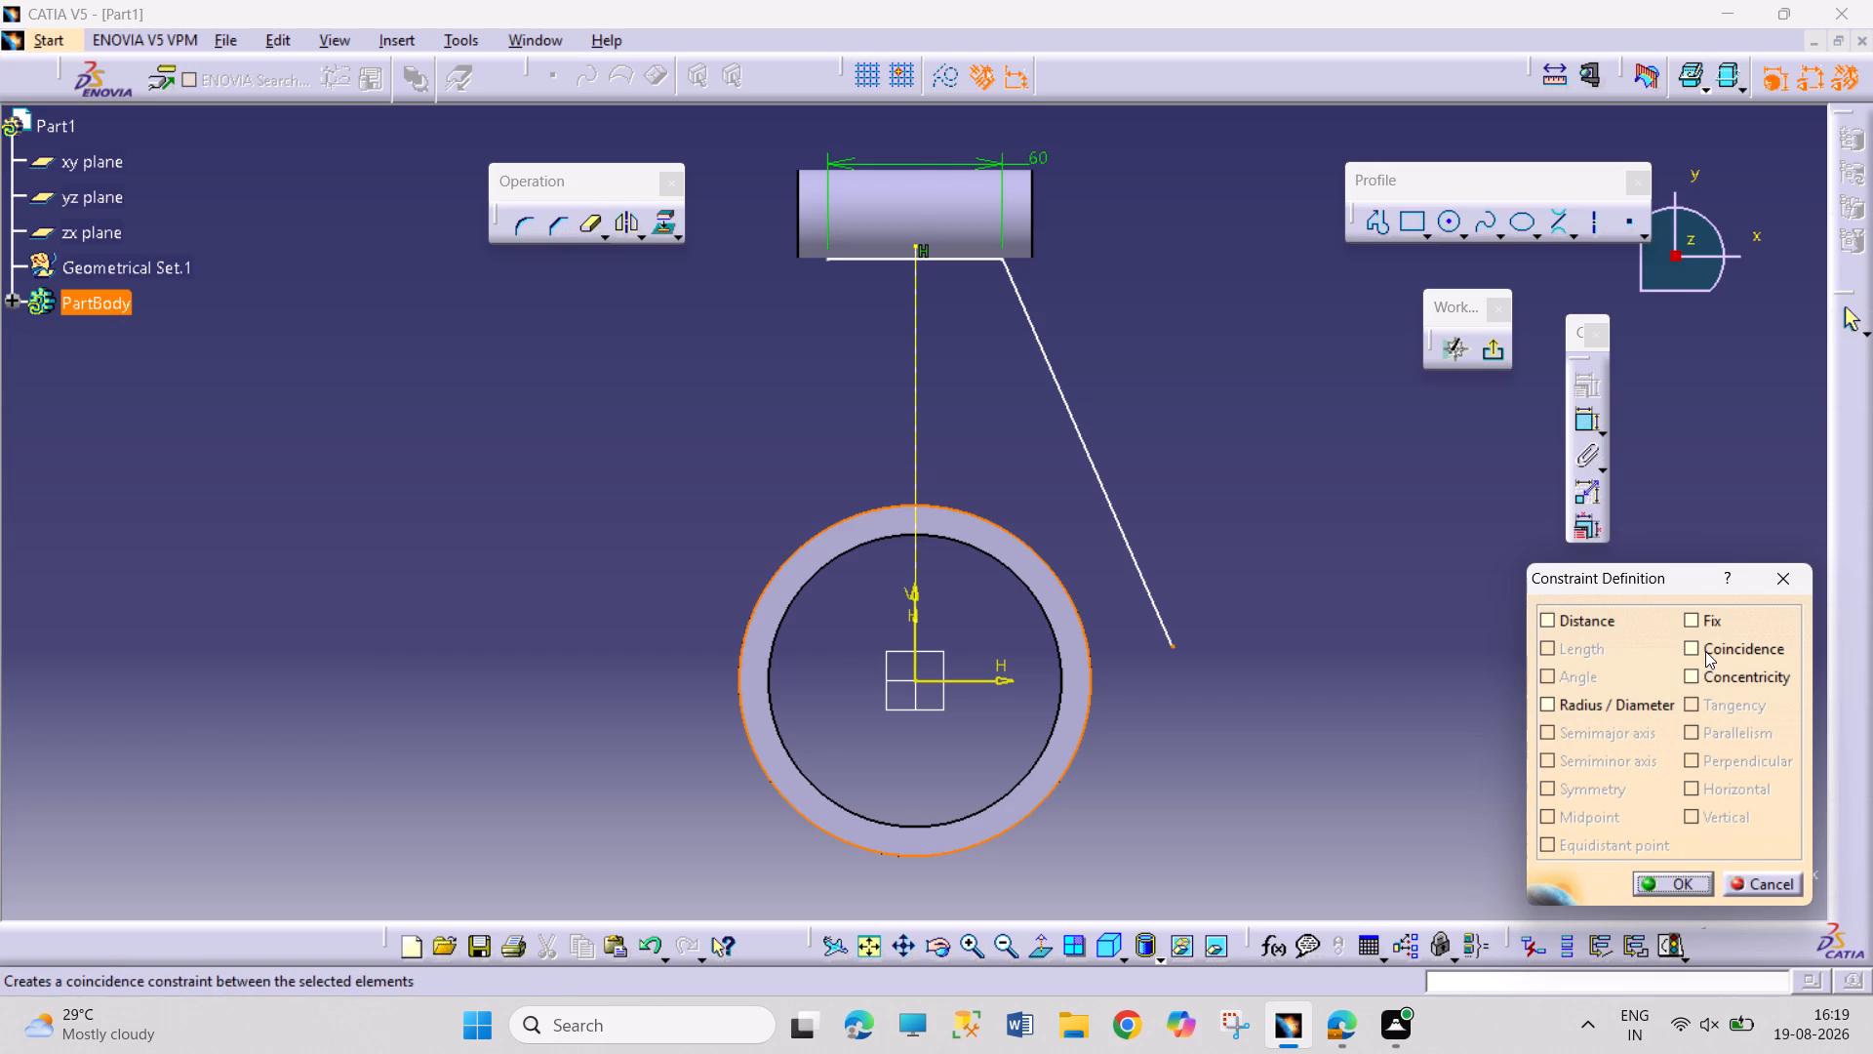
{"action": "left_click", "coordinate": [1705, 651]}
{"action": "left_click", "coordinate": [1670, 885]}
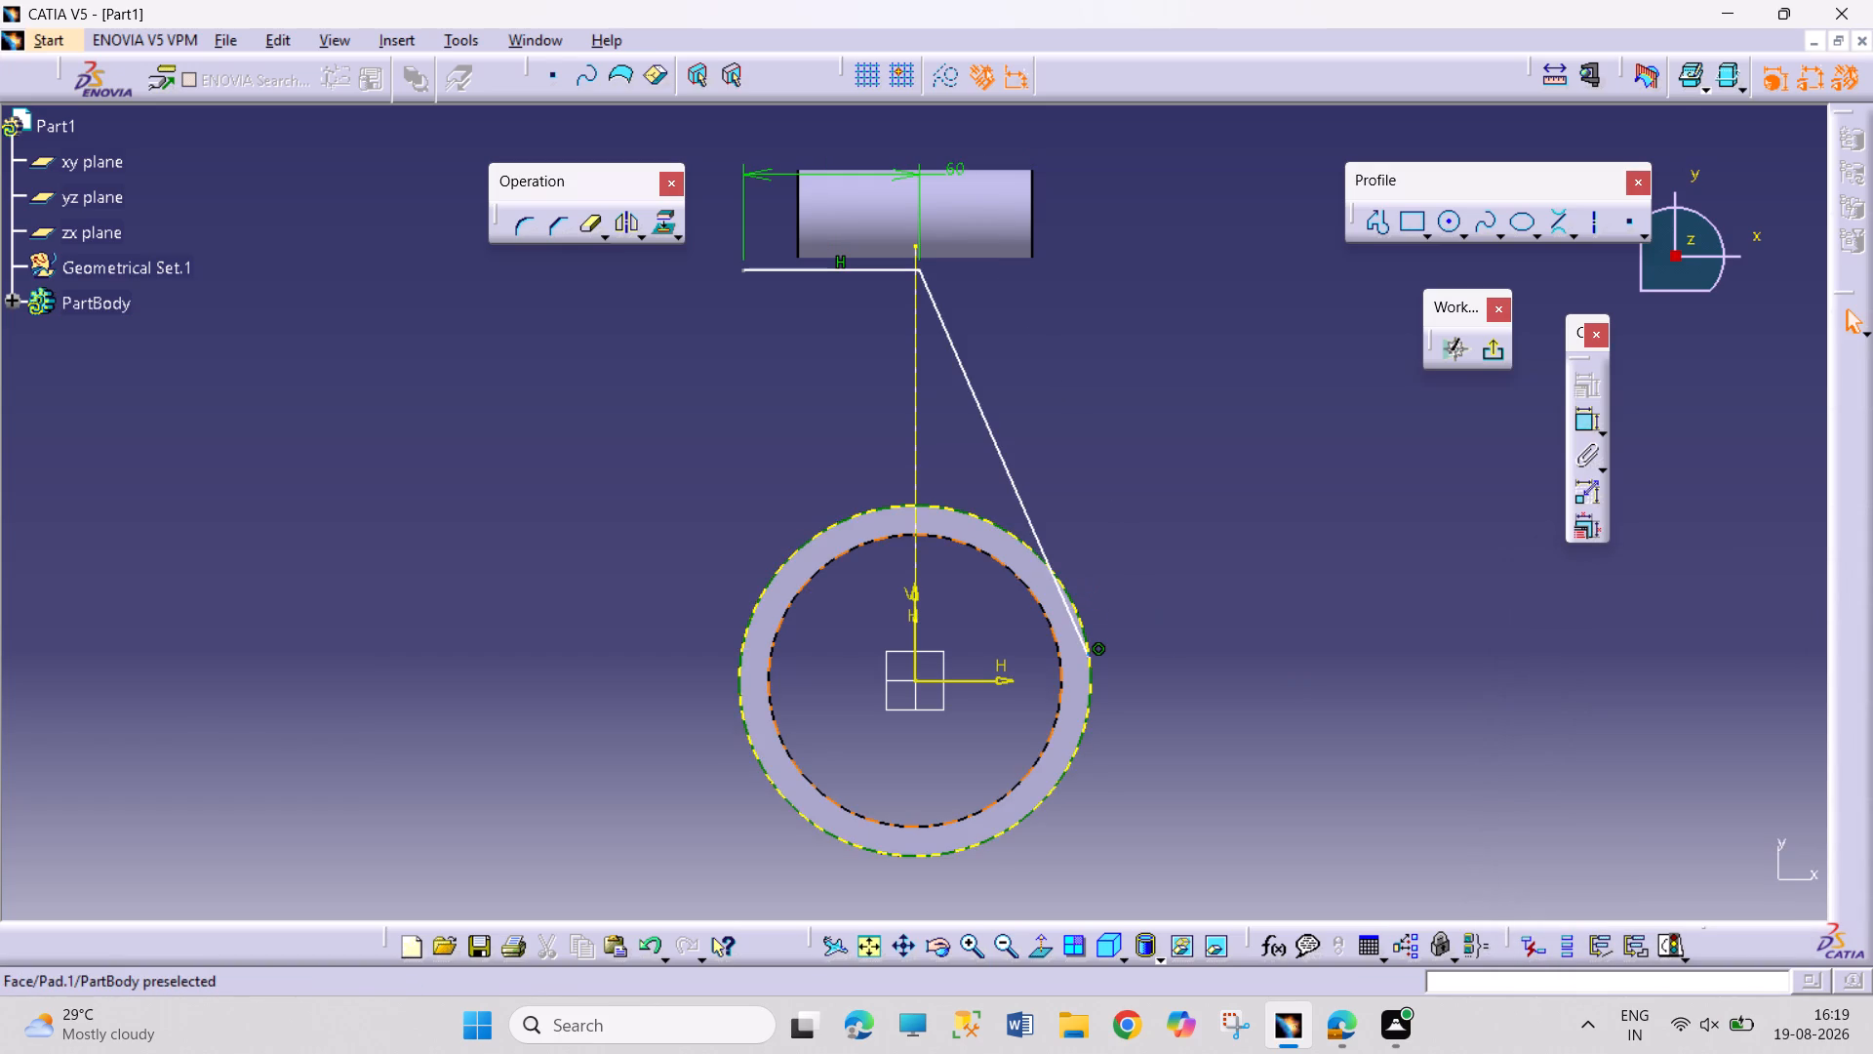
Make the right slanted line tangent to the ring's projected outer circle.
{"action": "left_click", "coordinate": [1067, 608]}
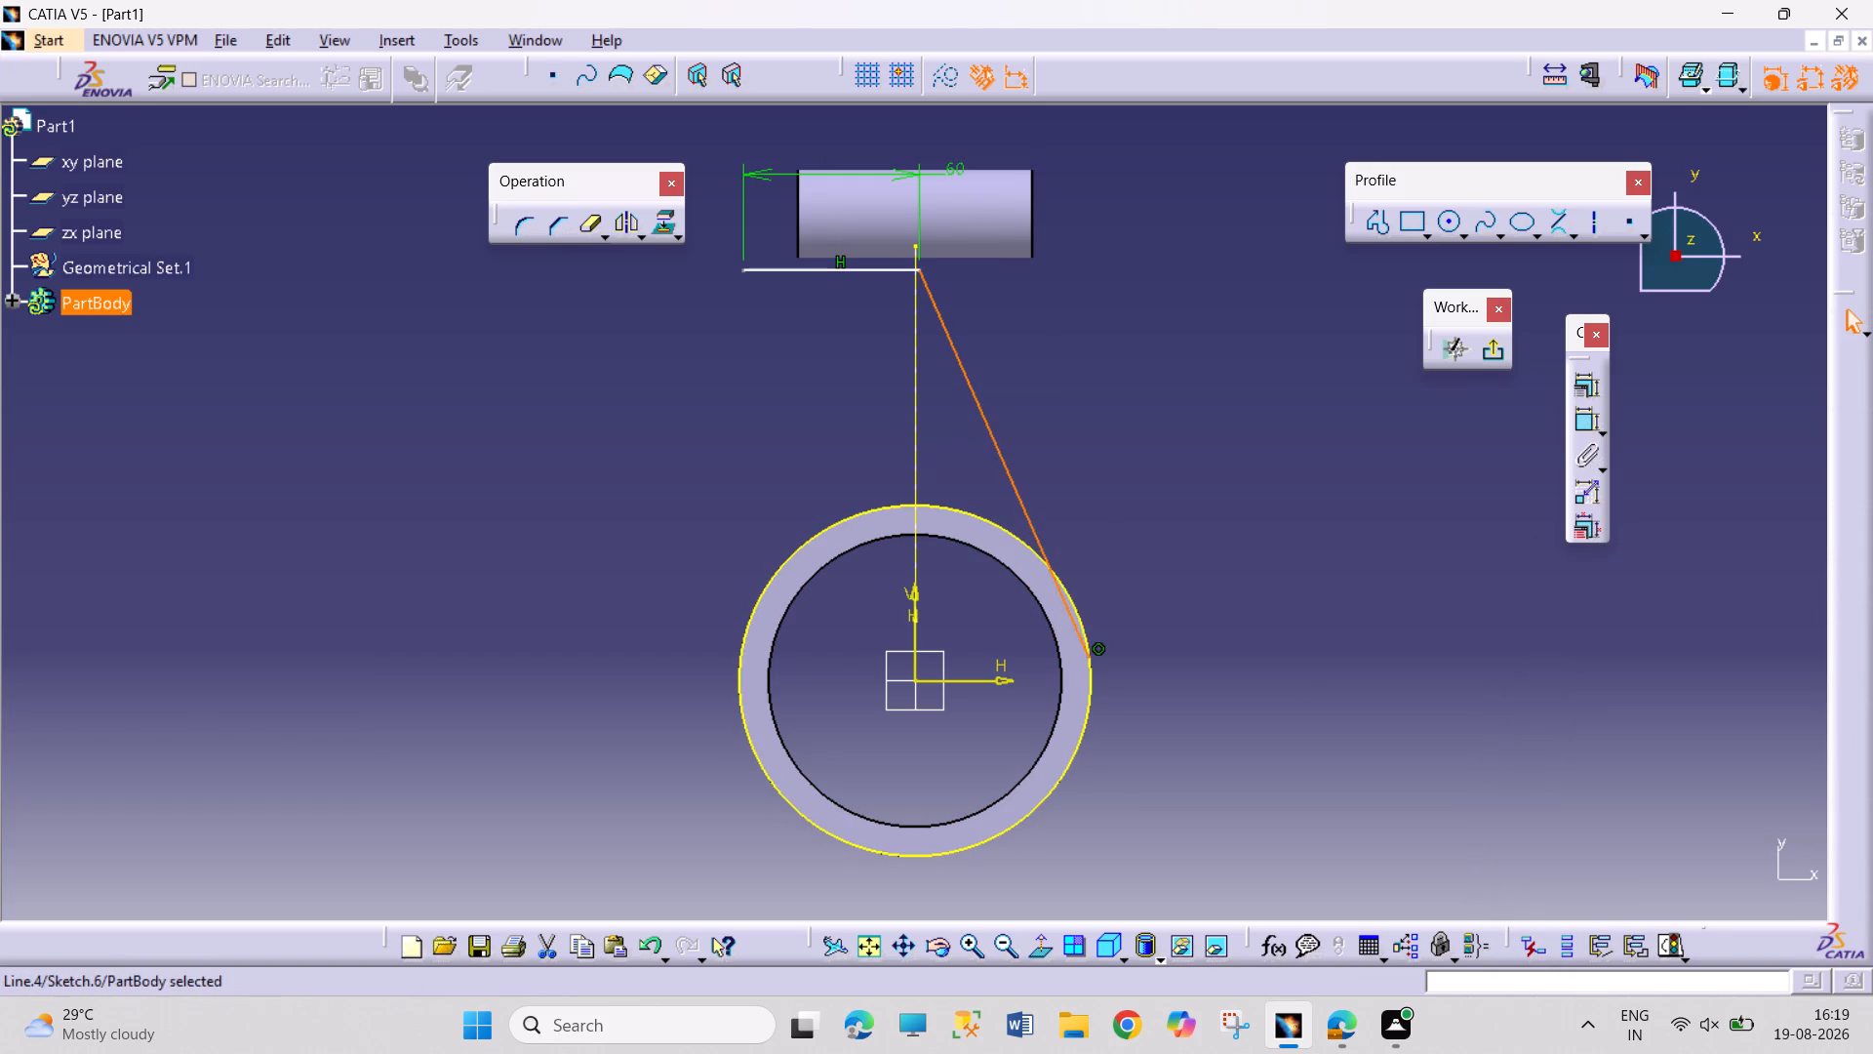
{"action": "left_click", "coordinate": [1086, 622], "text": "ctrl"}
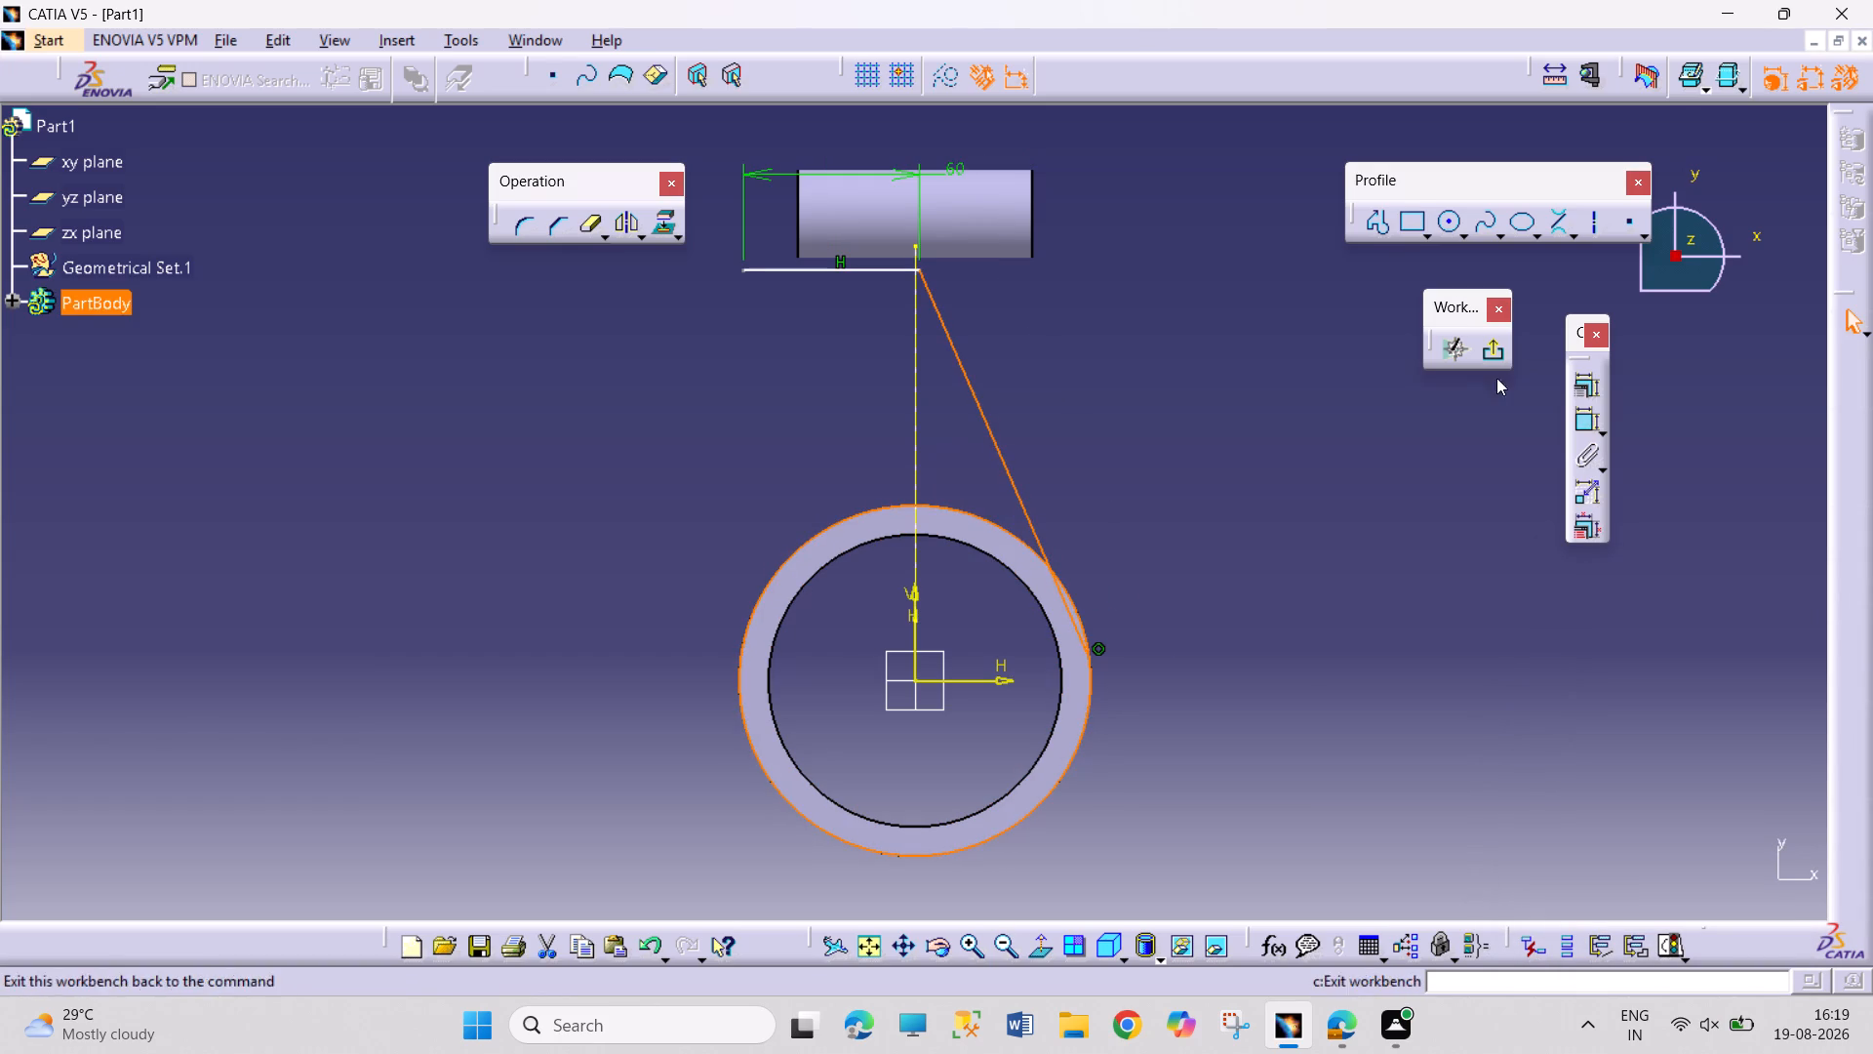
{"action": "left_click", "coordinate": [1579, 388]}
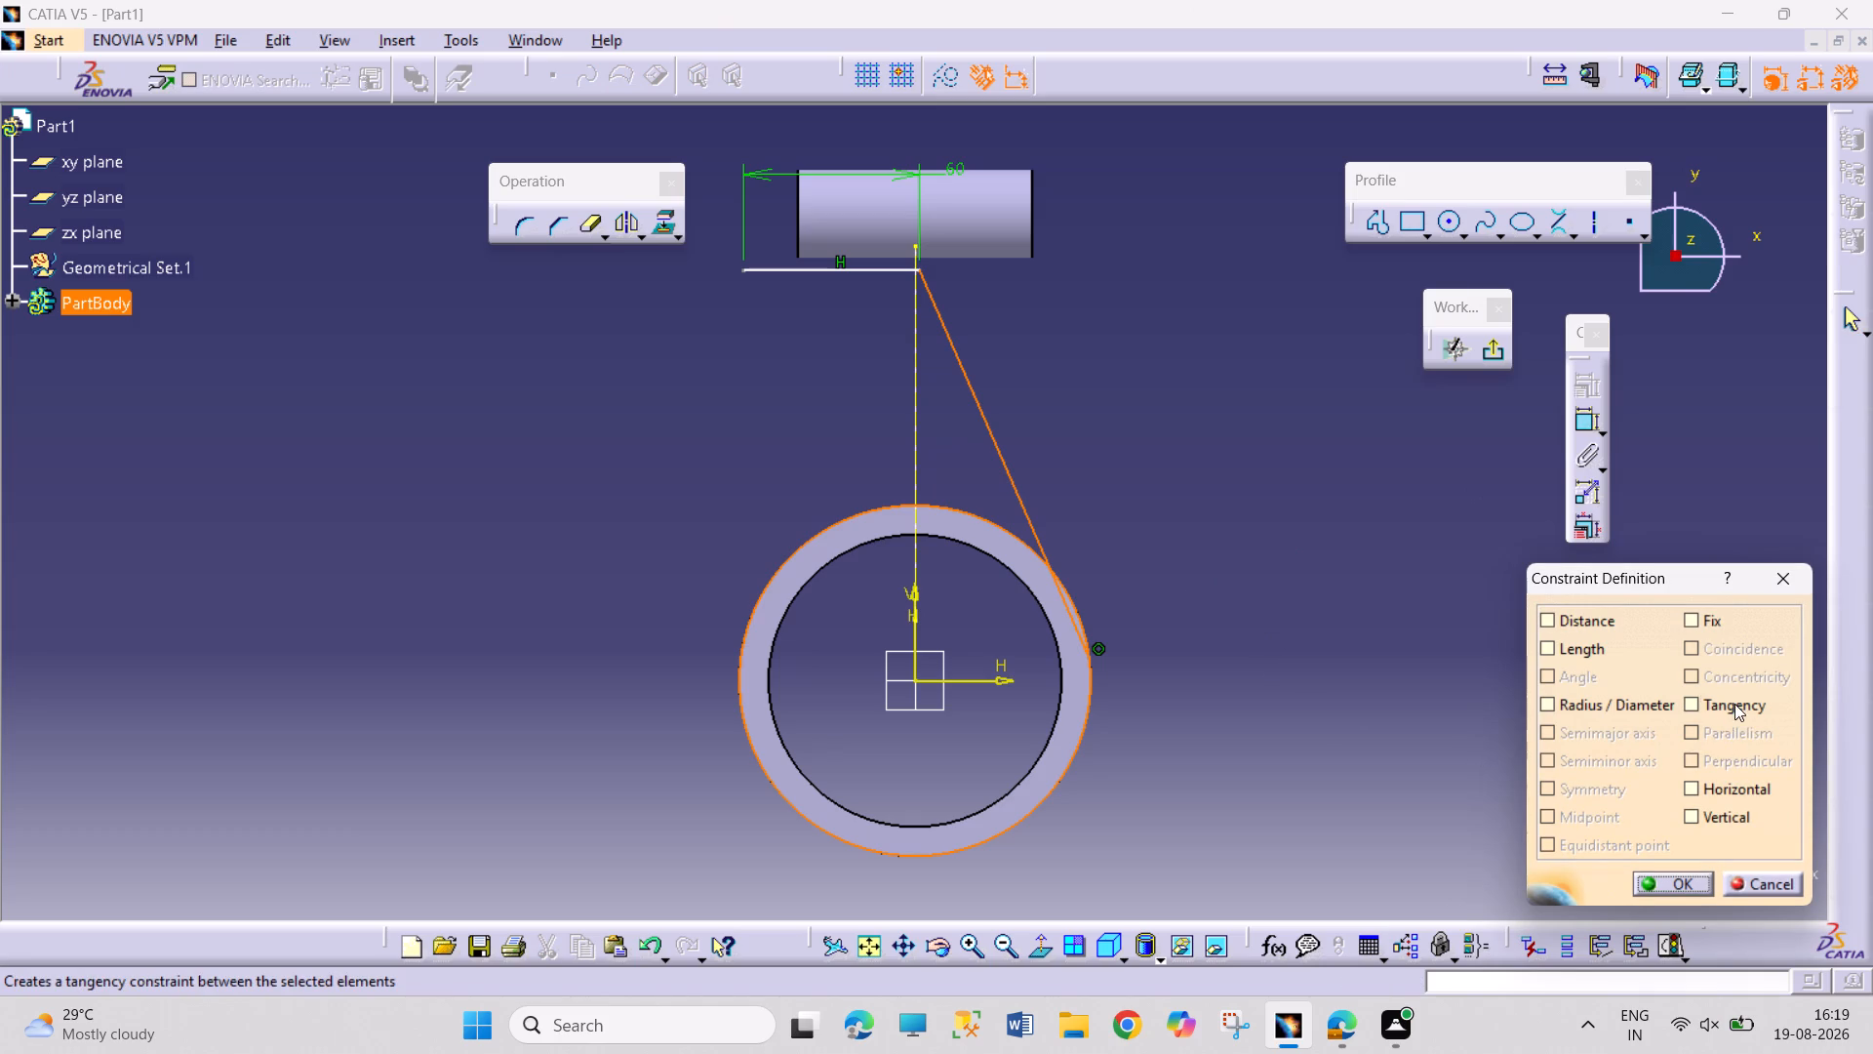
{"action": "left_click", "coordinate": [1734, 704]}
{"action": "left_click", "coordinate": [1680, 887]}
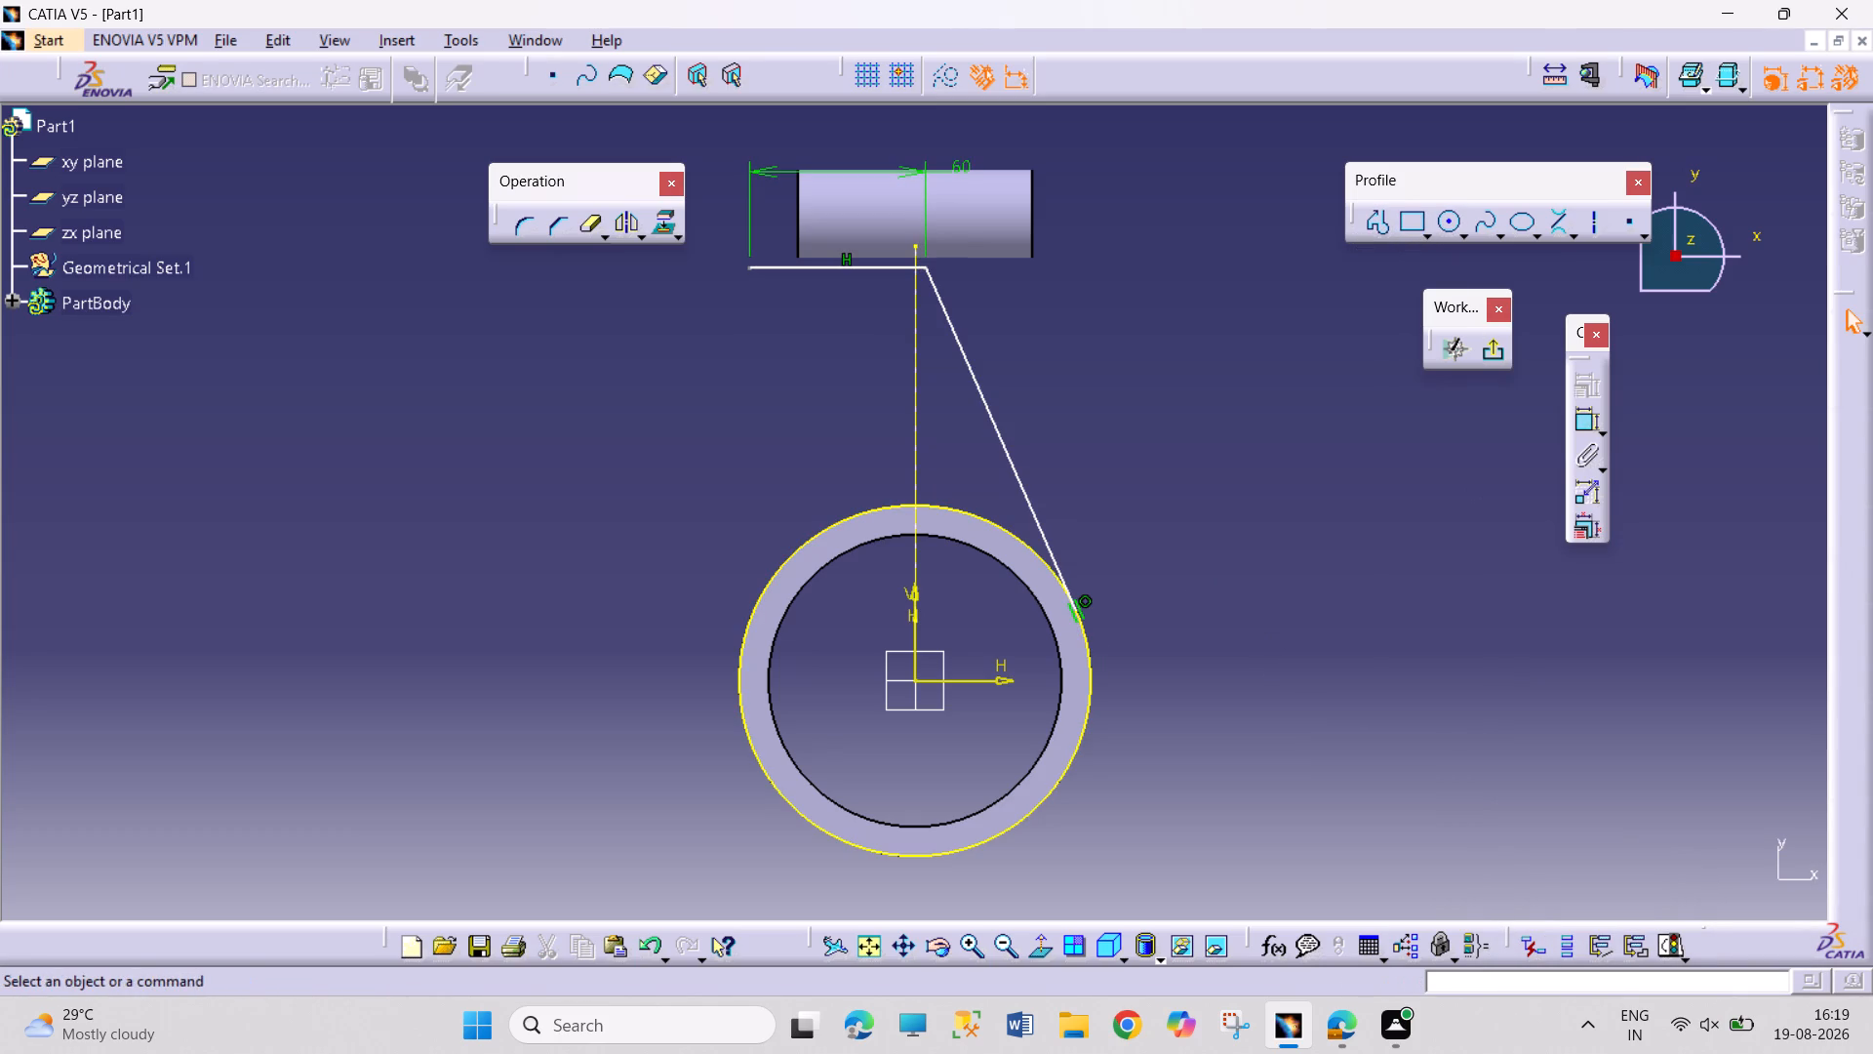
Move the 60 mm top line by its left endpoint so it lies over the boss, roughly centred on the vertical centre line.
{"action": "left_click_drag", "start_coordinate": [748, 269], "coordinate": [752, 269]}
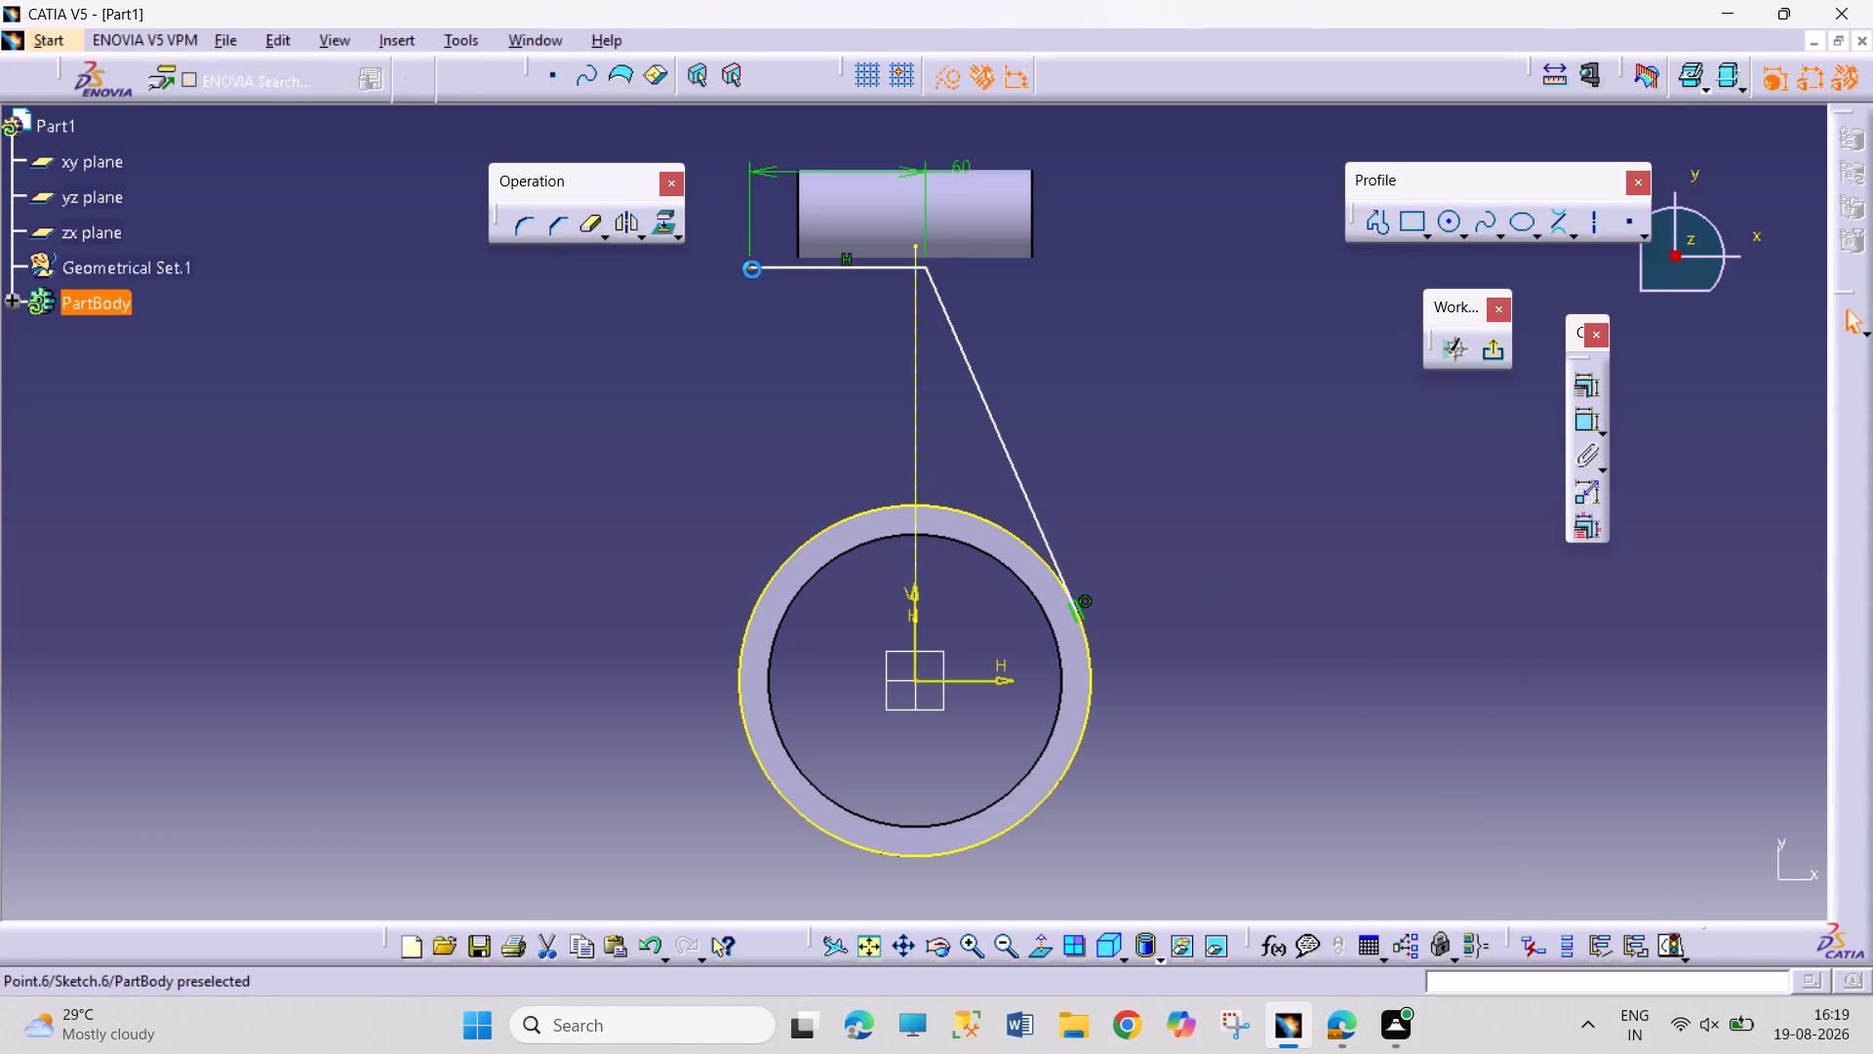
{"action": "left_click_drag", "start_coordinate": [752, 269], "coordinate": [832, 234]}
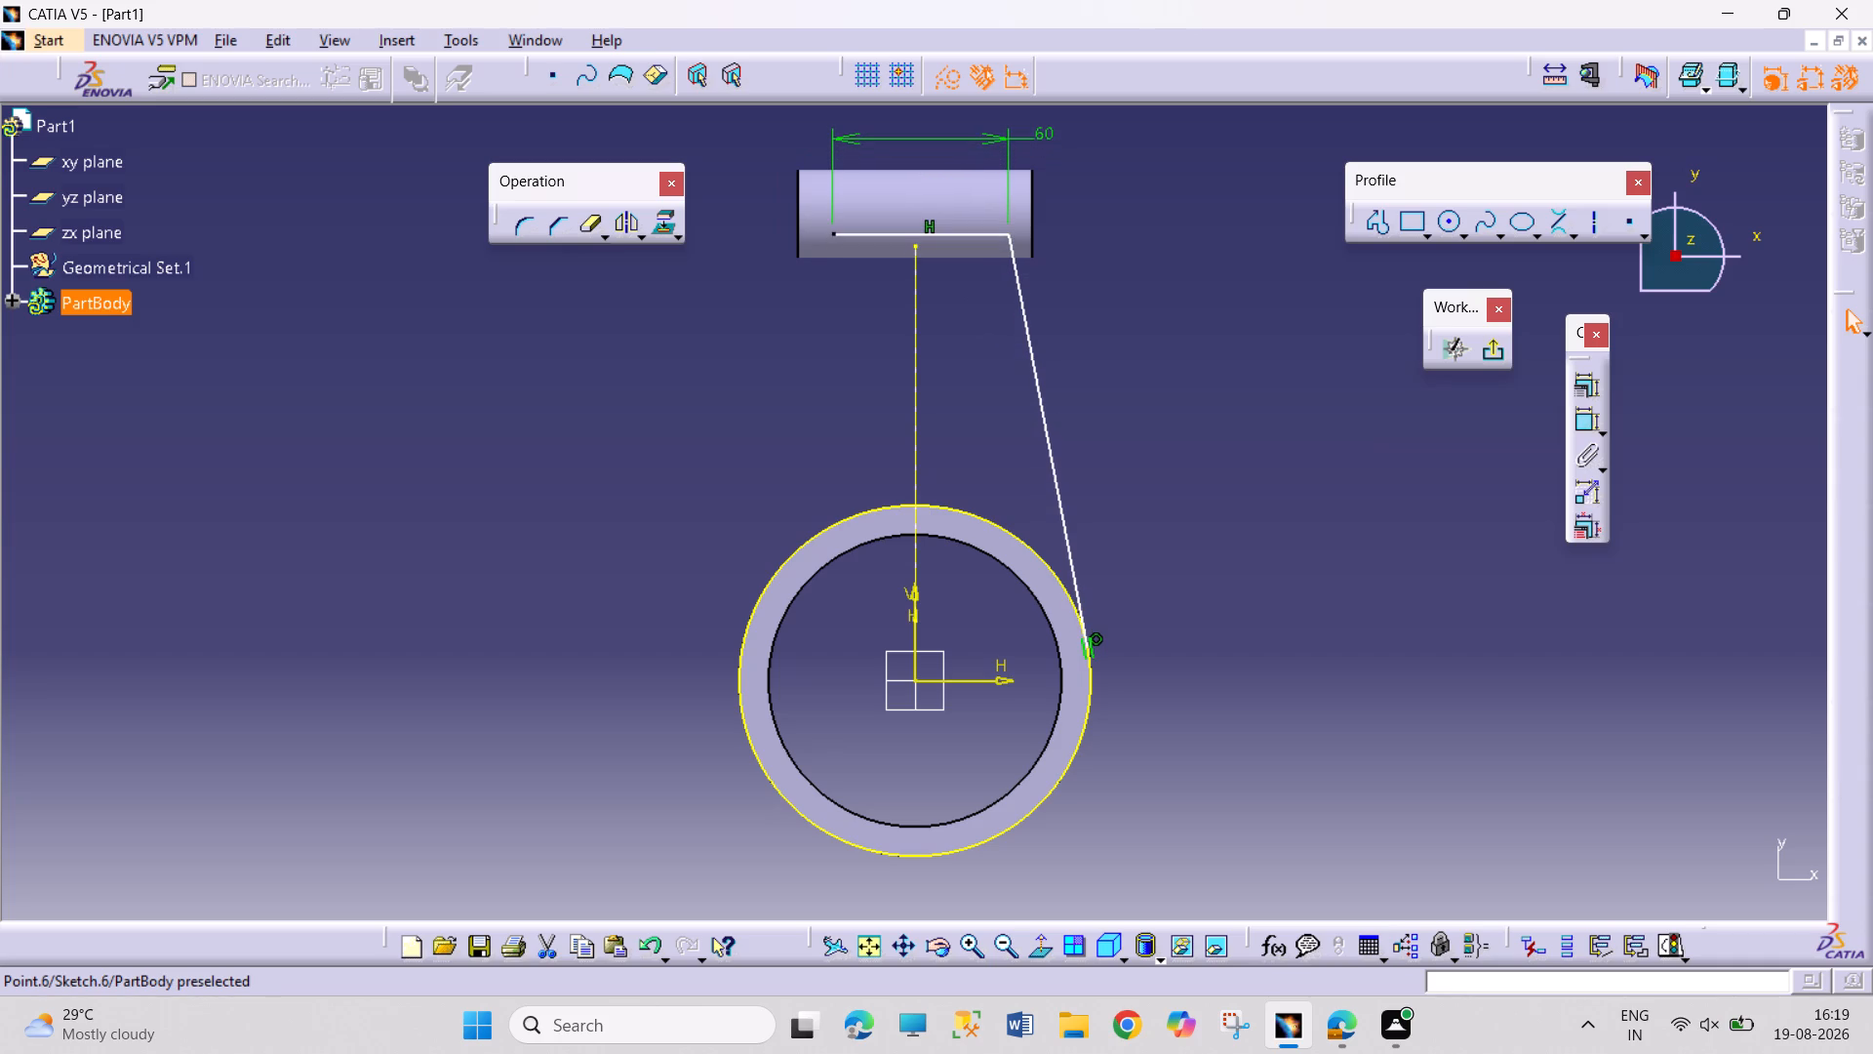
{"action": "left_click_drag", "start_coordinate": [832, 234], "coordinate": [832, 233]}
{"action": "left_click", "coordinate": [1233, 334]}
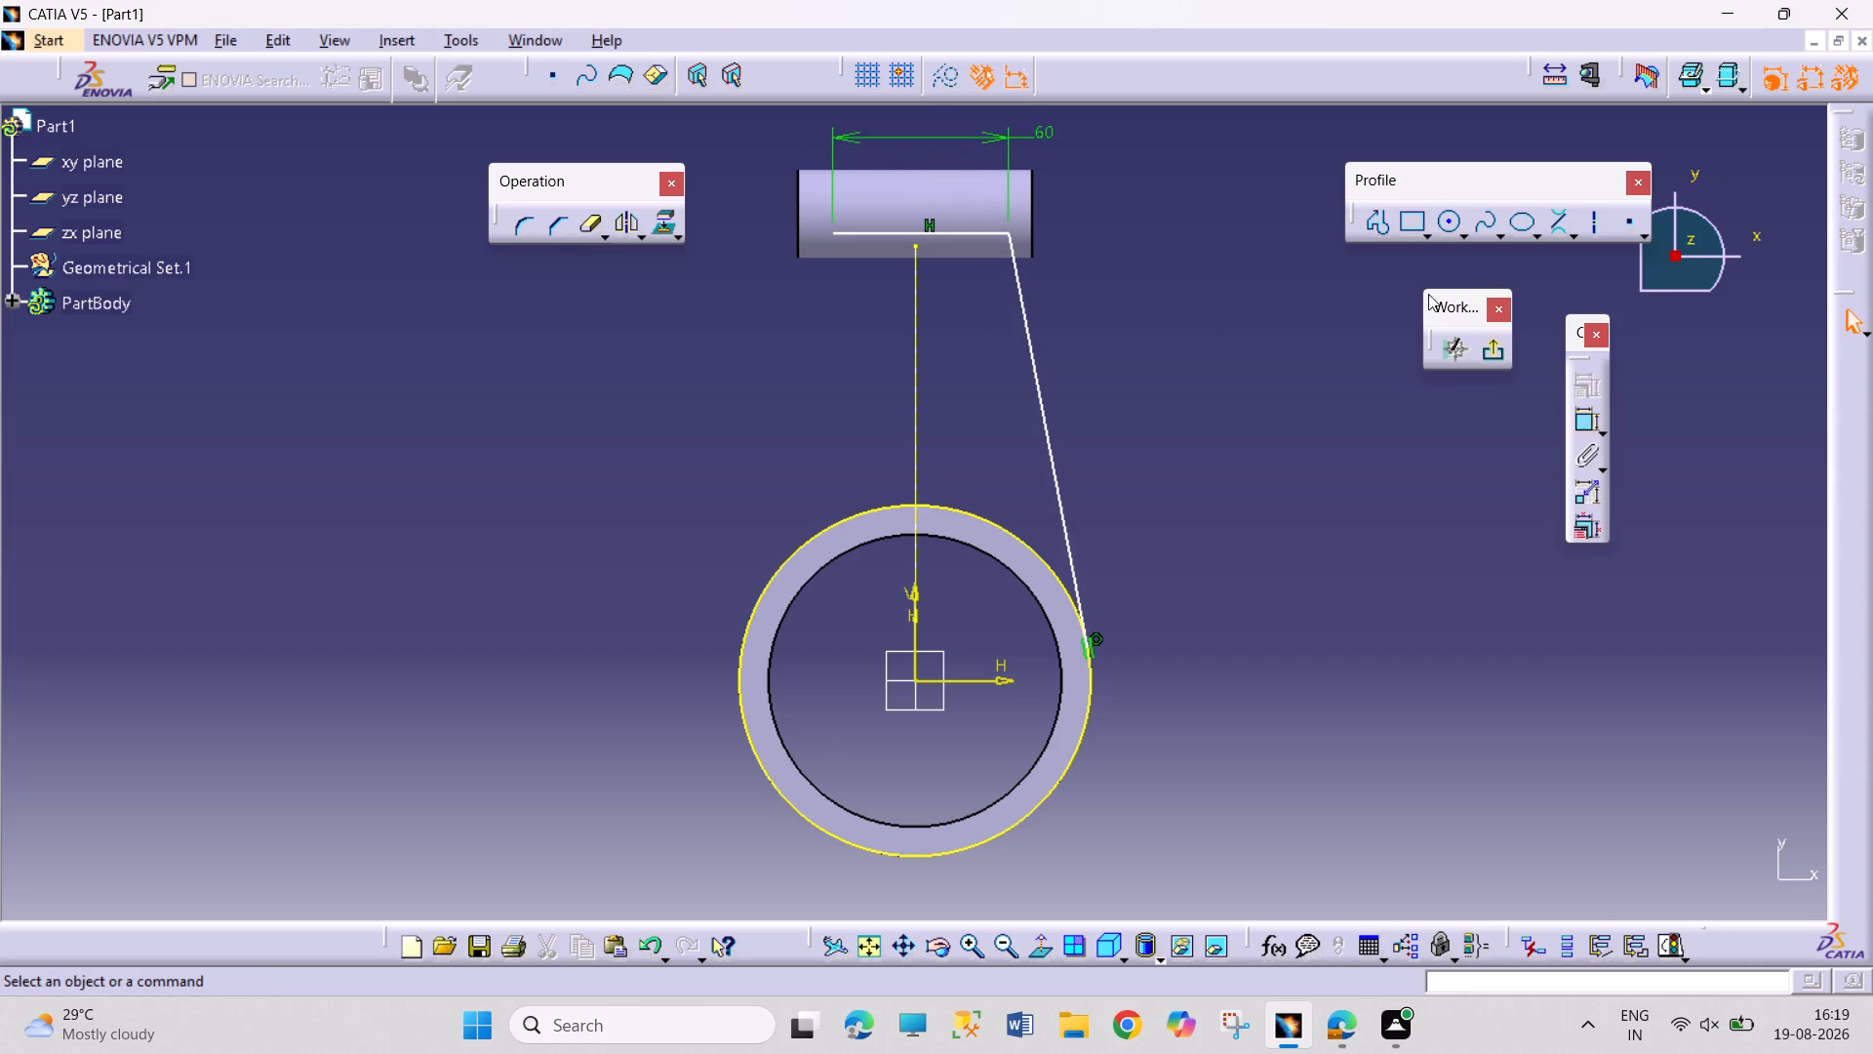
Draw a slanted line from the top line's left end down to a free point just outside the ring's upper left.
{"action": "left_click", "coordinate": [1369, 220]}
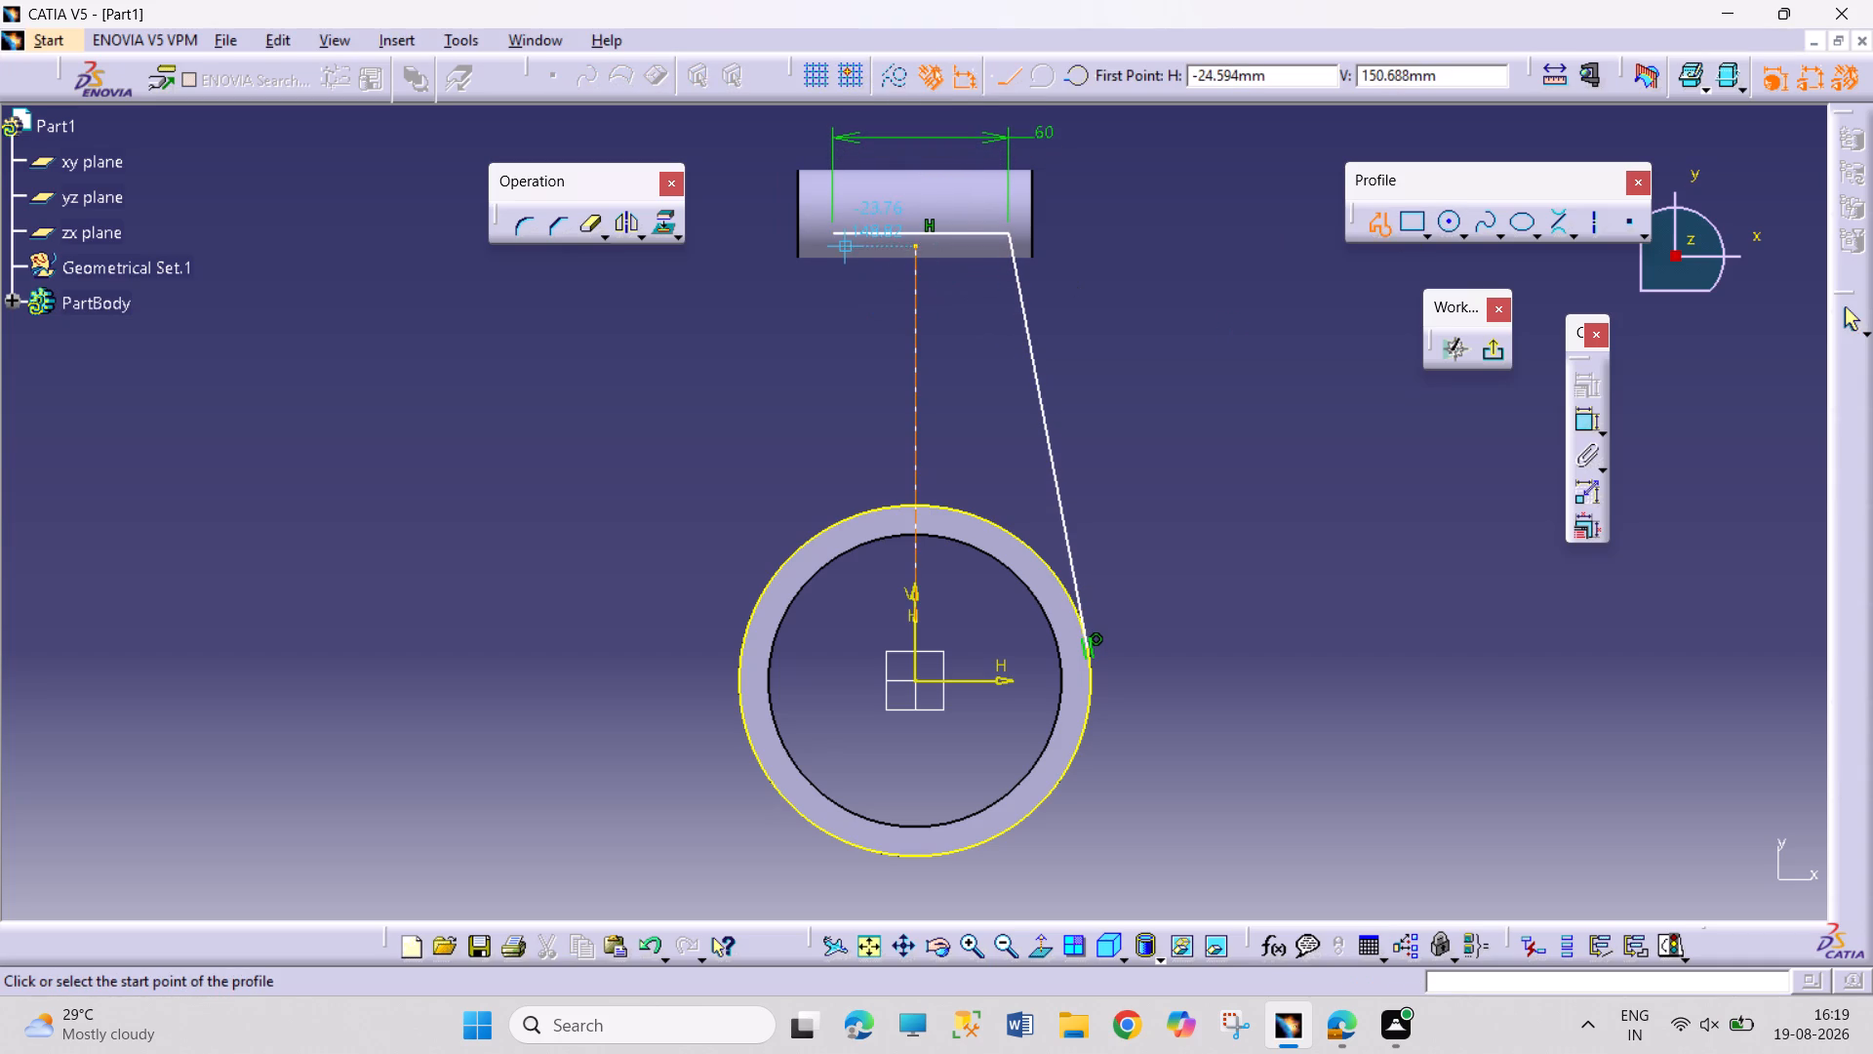
{"action": "left_click", "coordinate": [833, 230]}
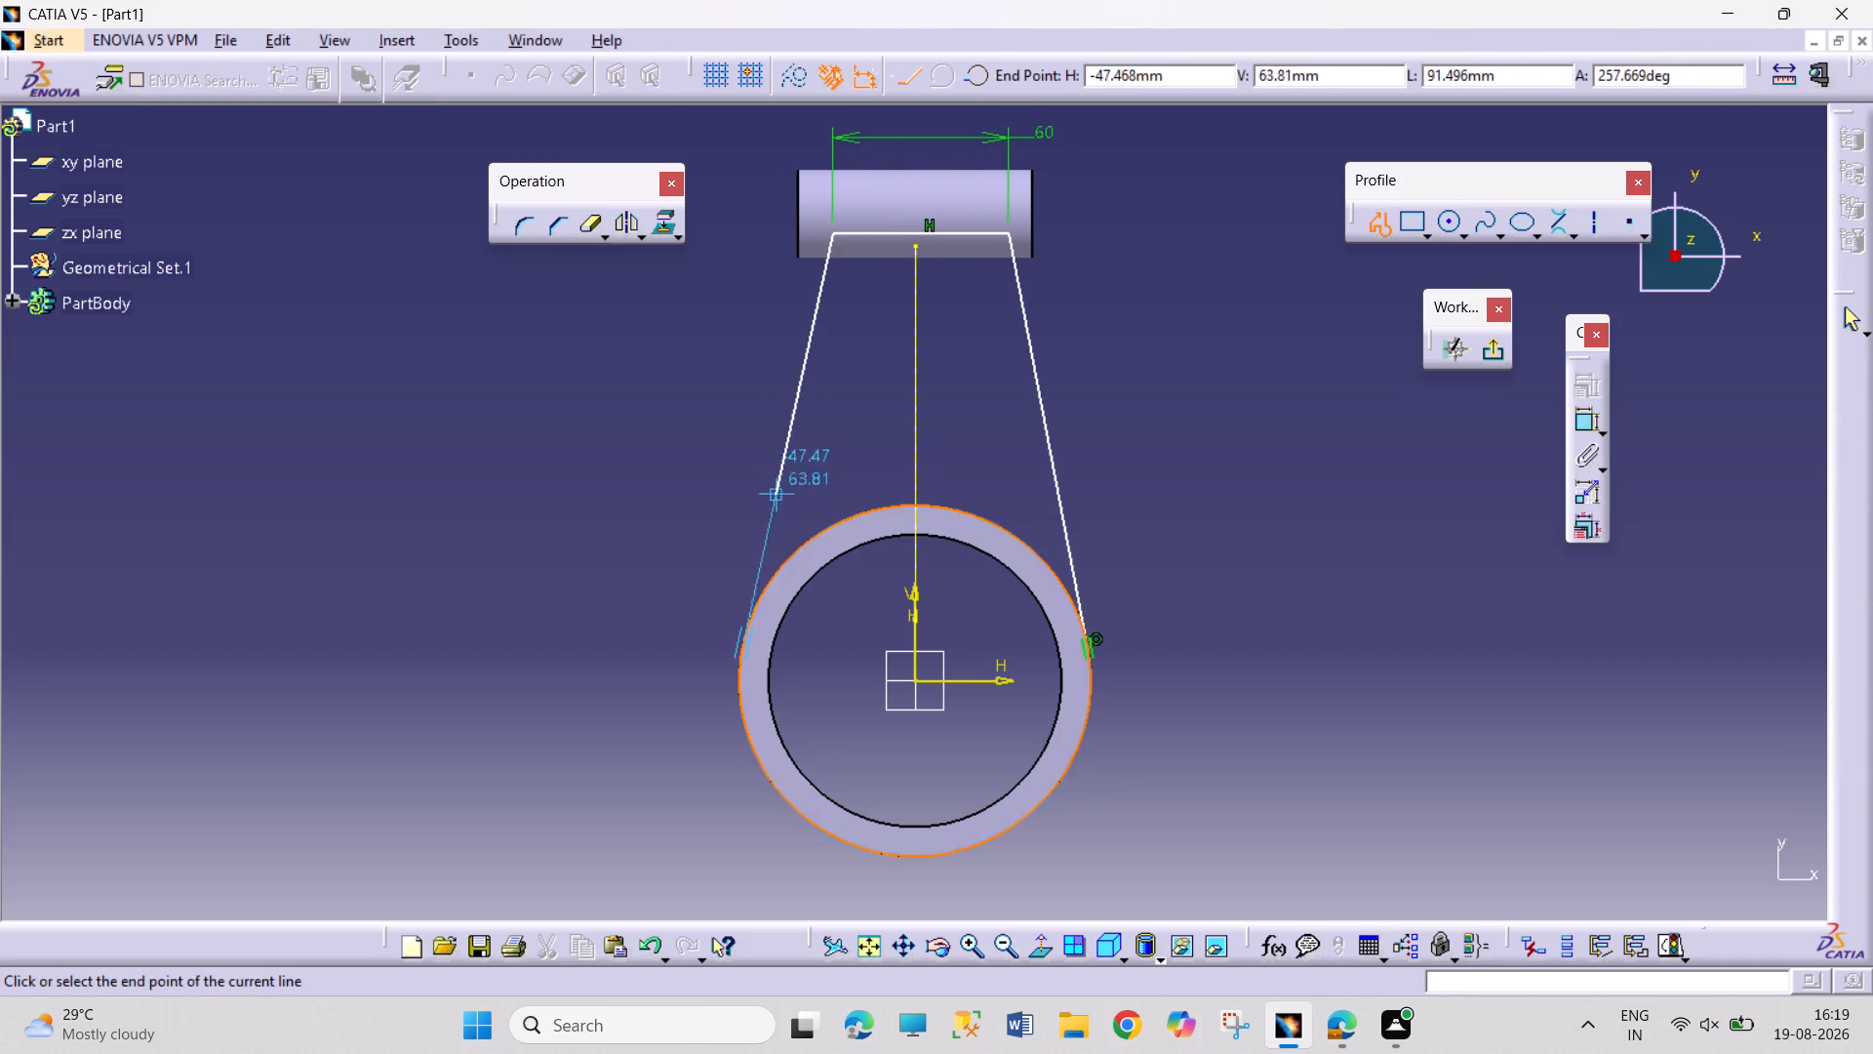
{"action": "left_click", "coordinate": [728, 563]}
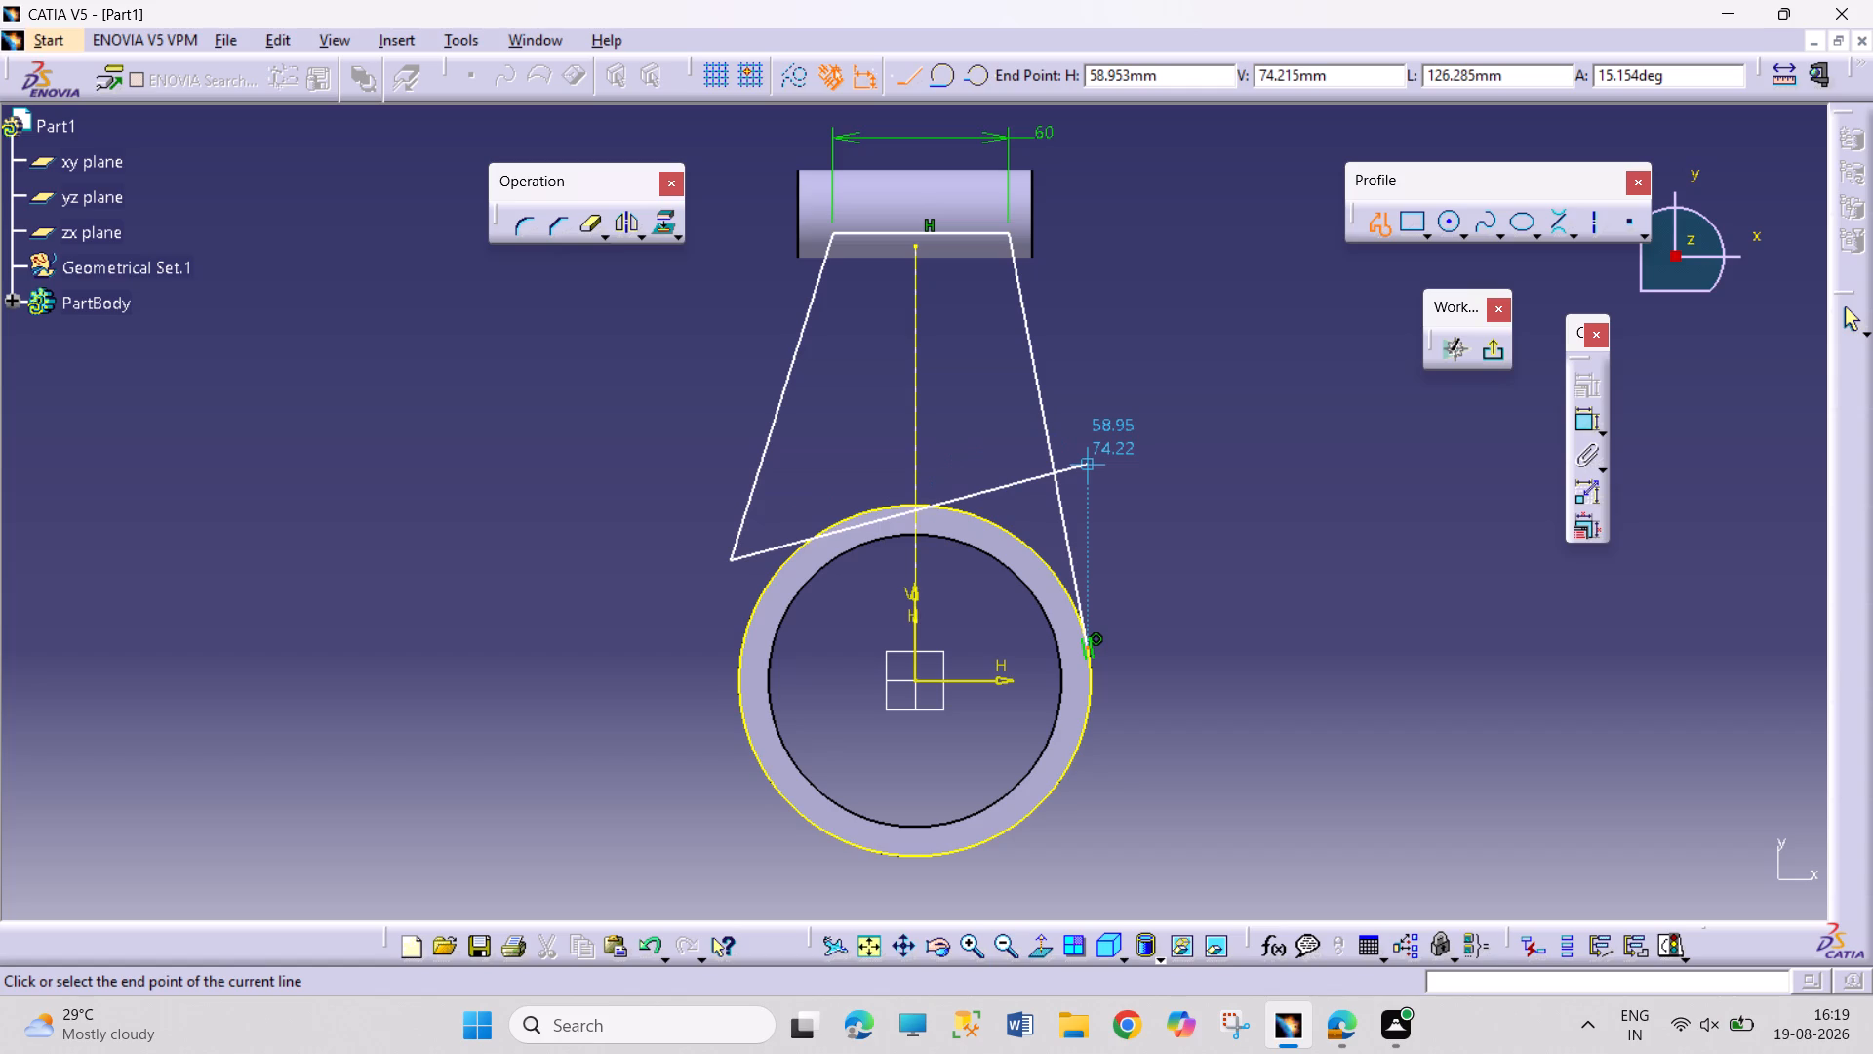
{"action": "key", "text": "Escape"}
{"action": "key", "text": "Escape"}
{"action": "key", "text": "Escape"}
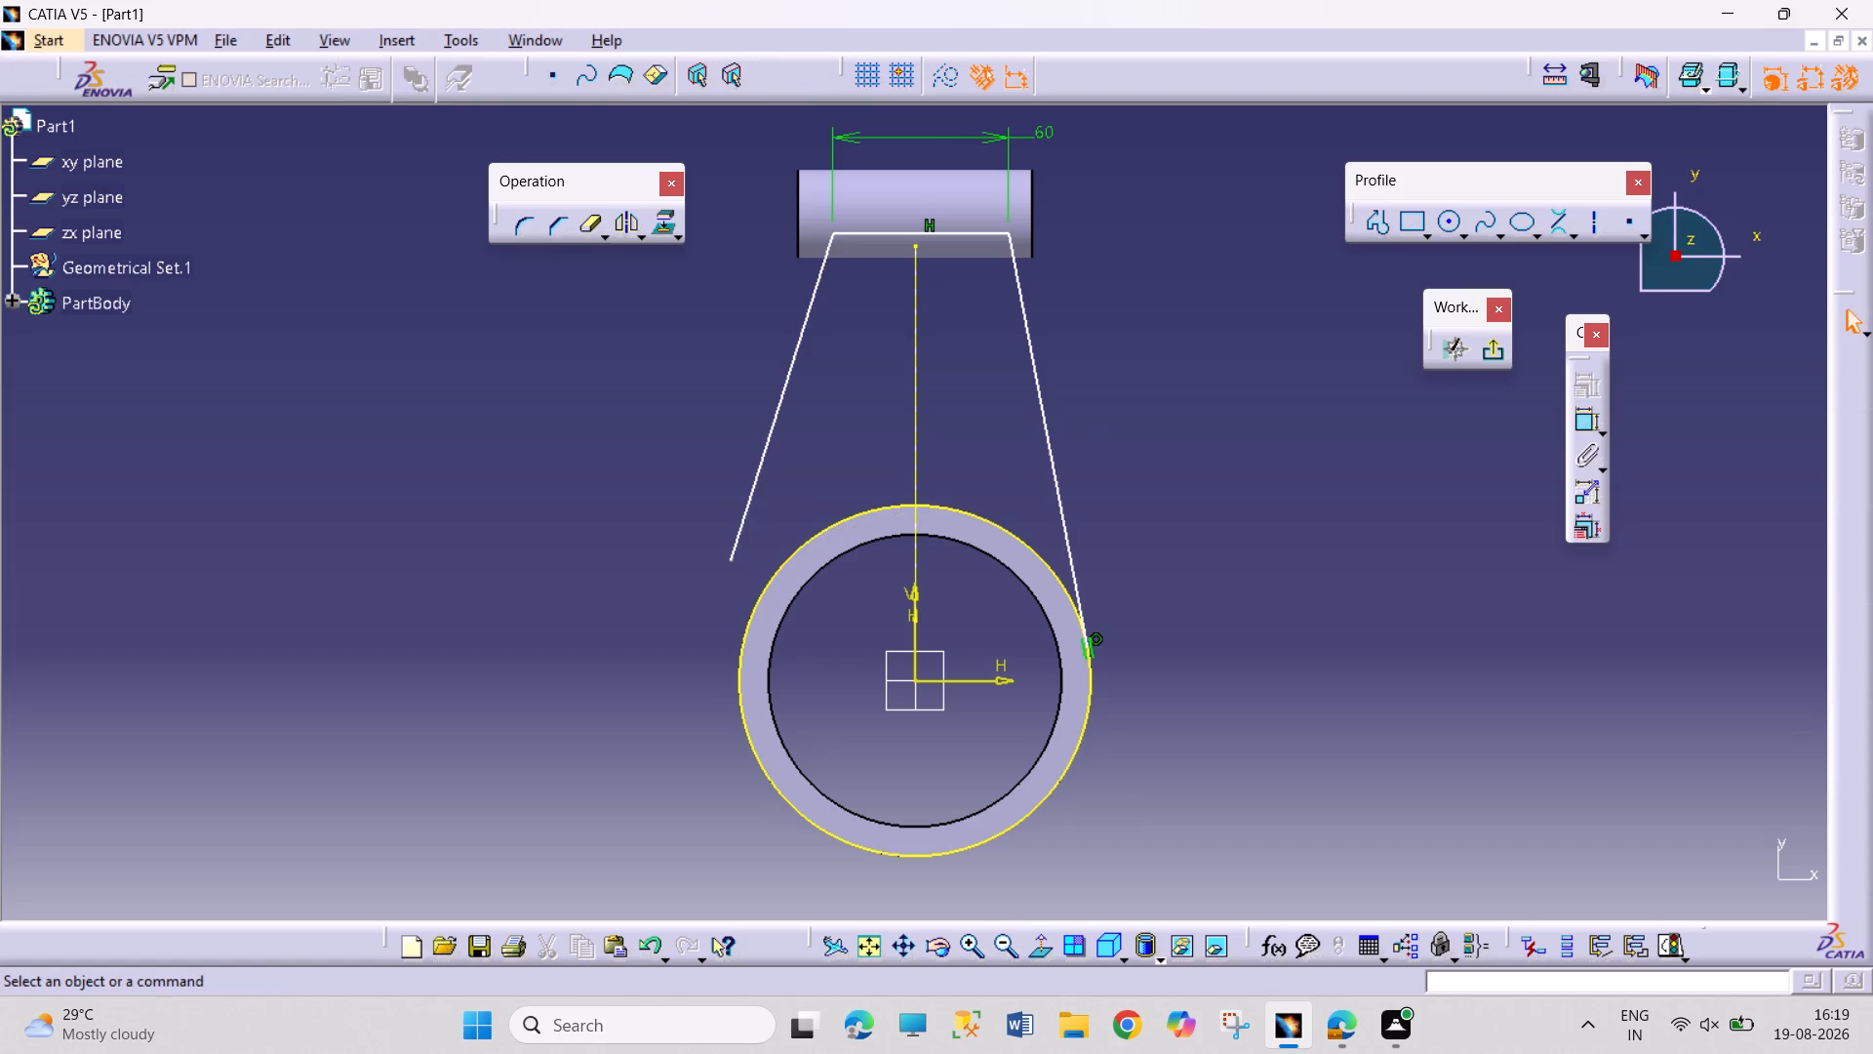
Make the free end of the left slanted line coincident with the ring's projected outer circle.
{"action": "left_click", "coordinate": [729, 563]}
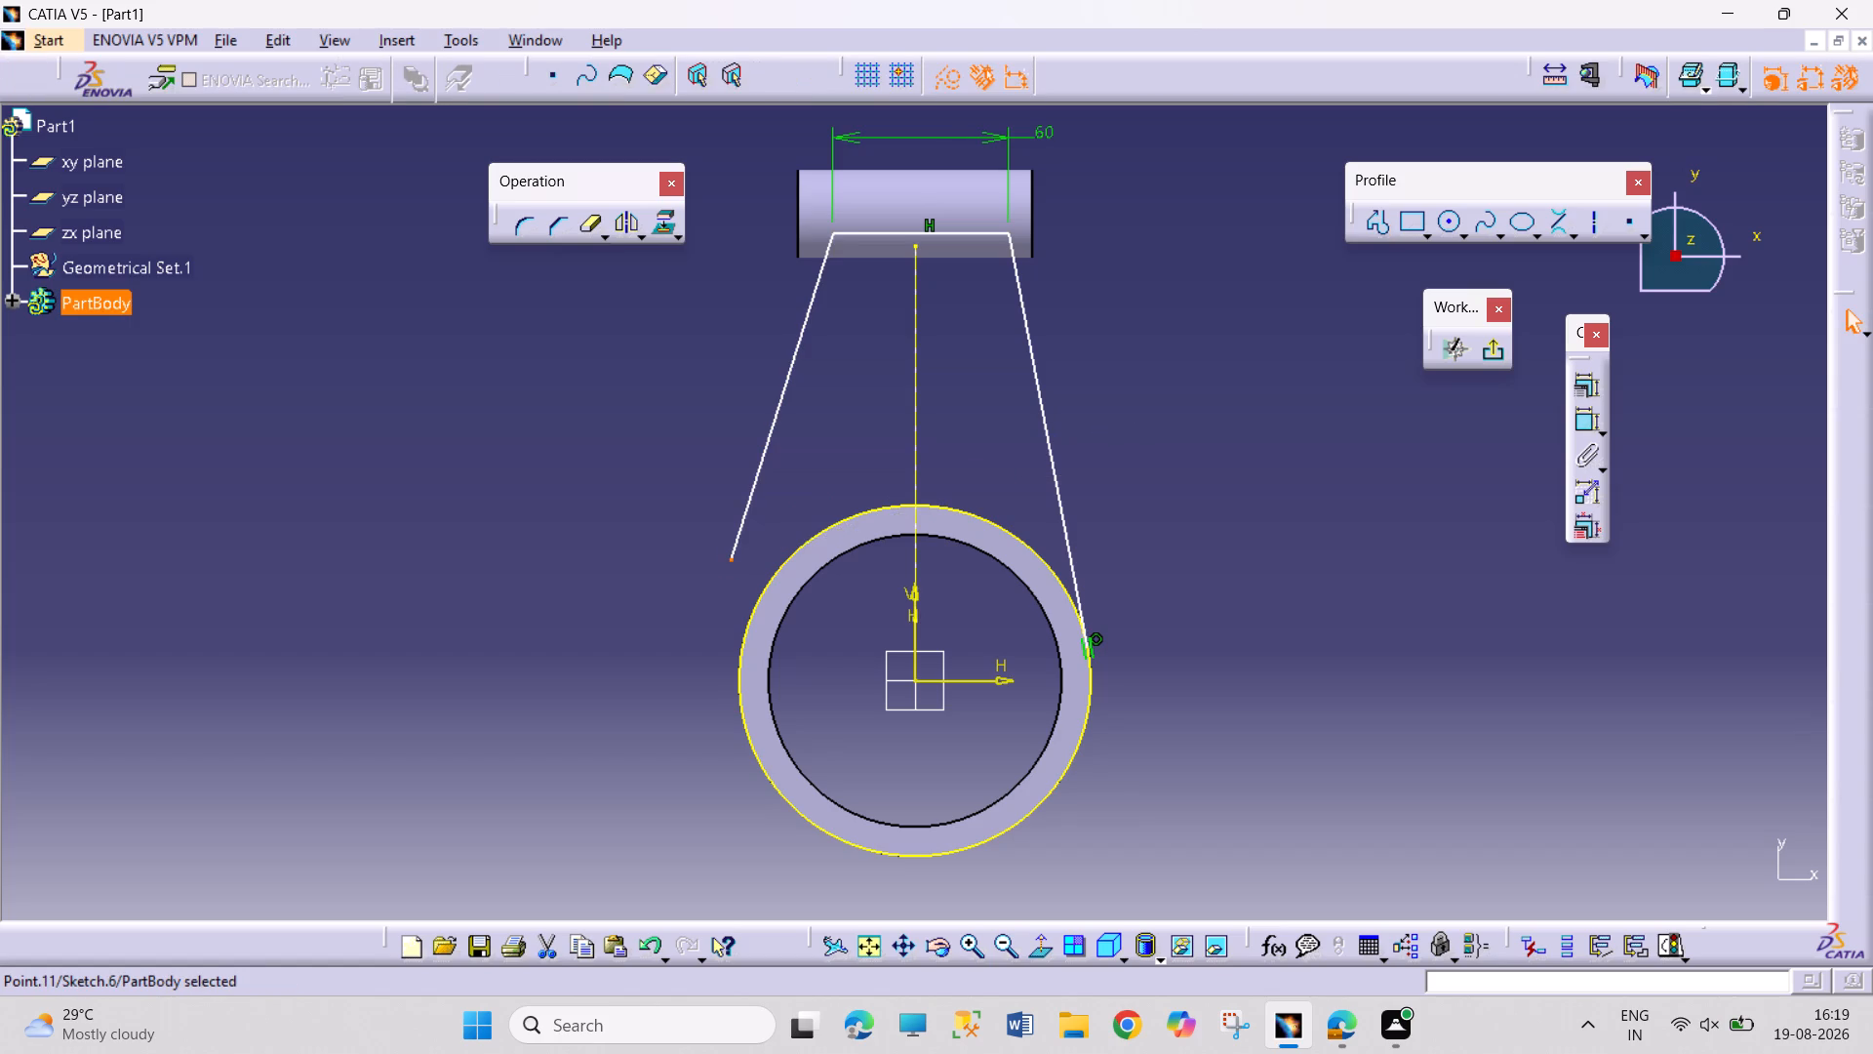
{"action": "left_click", "coordinate": [766, 598], "text": "ctrl"}
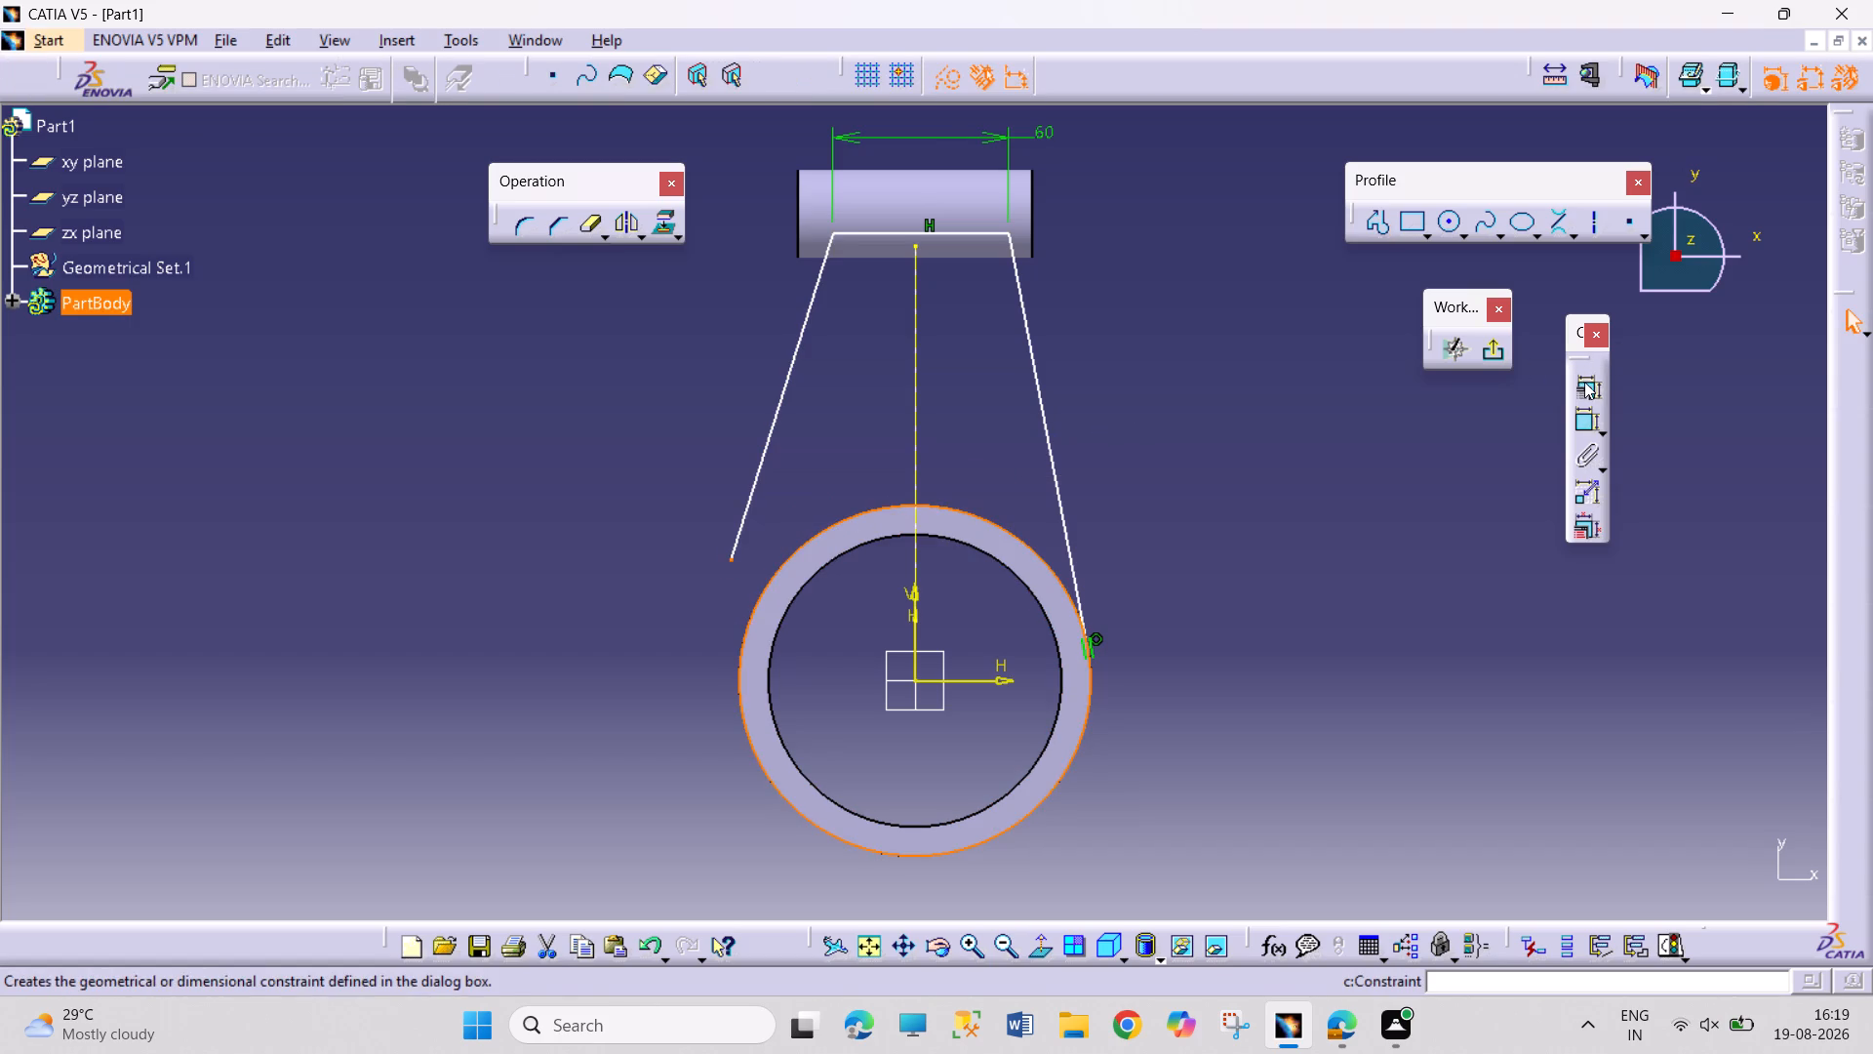
{"action": "left_click", "coordinate": [1584, 382]}
{"action": "left_click", "coordinate": [1742, 653]}
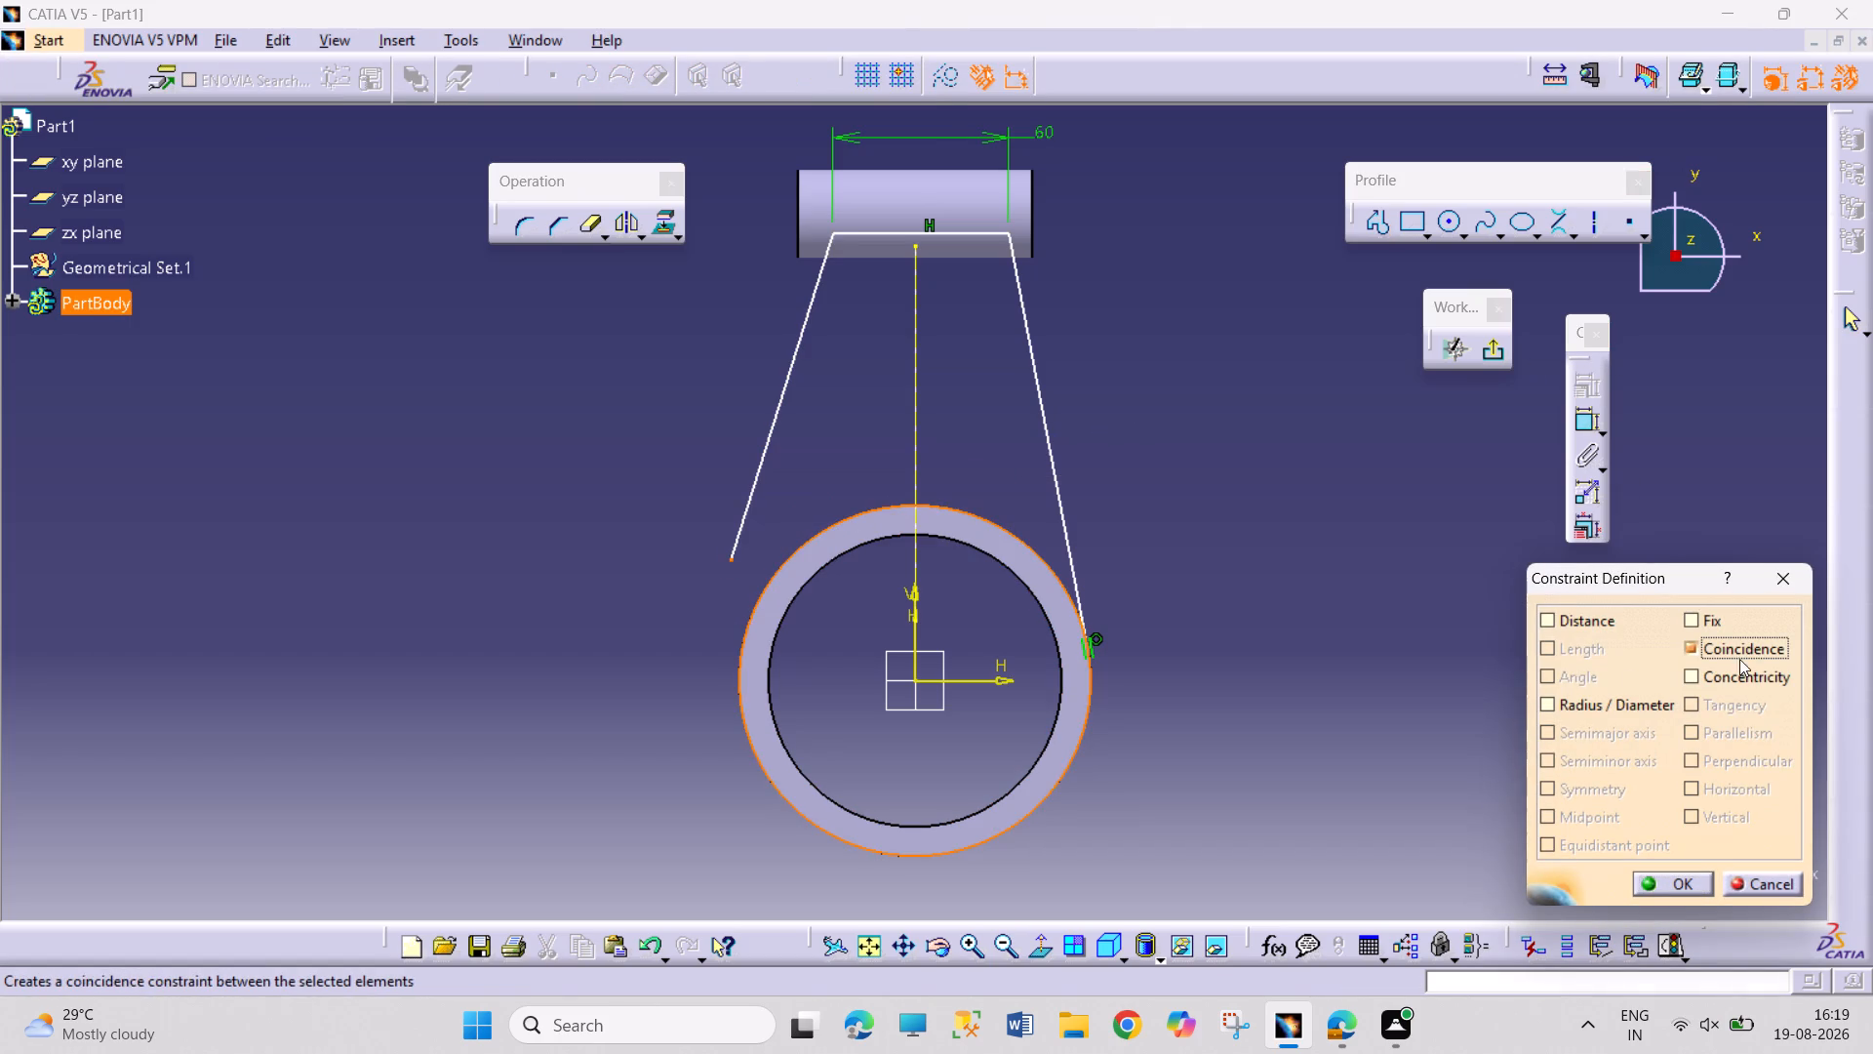
{"action": "left_click", "coordinate": [1653, 882]}
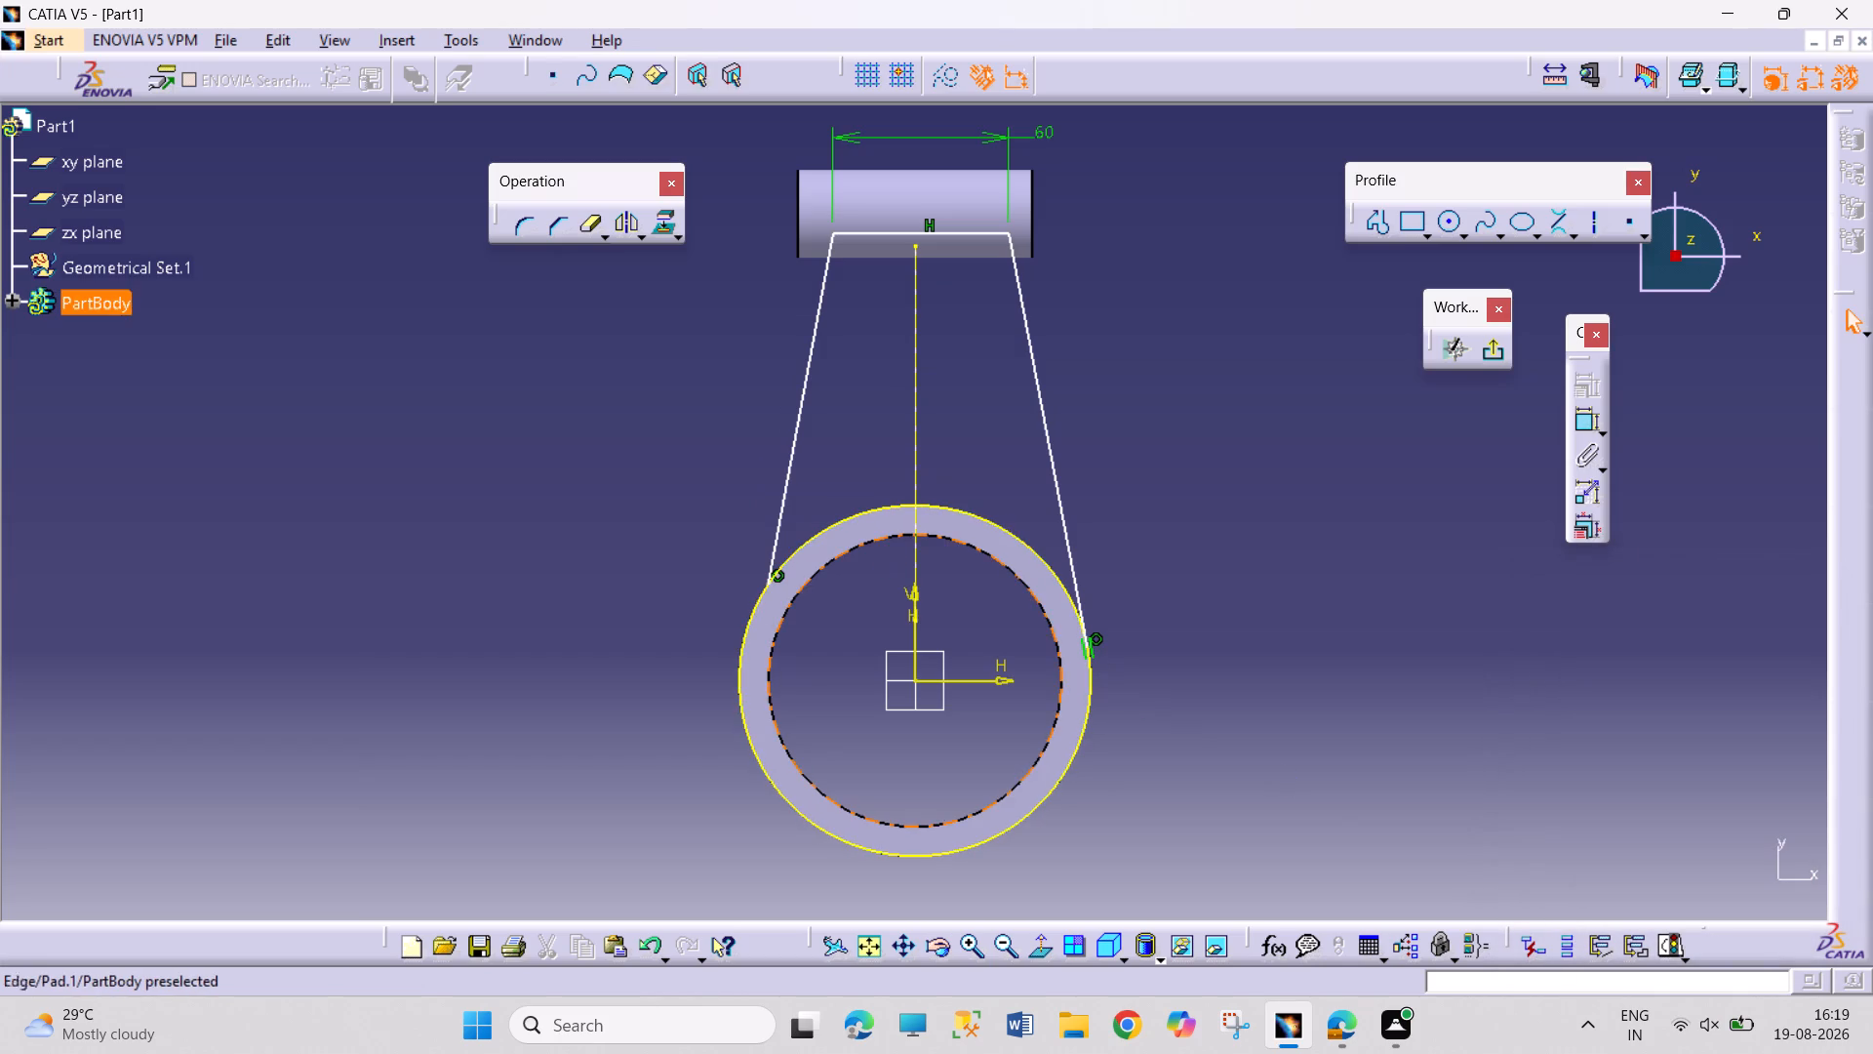
Make the left slanted line tangent to the ring's projected outer circle.
{"action": "left_click", "coordinate": [849, 521]}
{"action": "left_click", "coordinate": [779, 494], "text": "ctrl"}
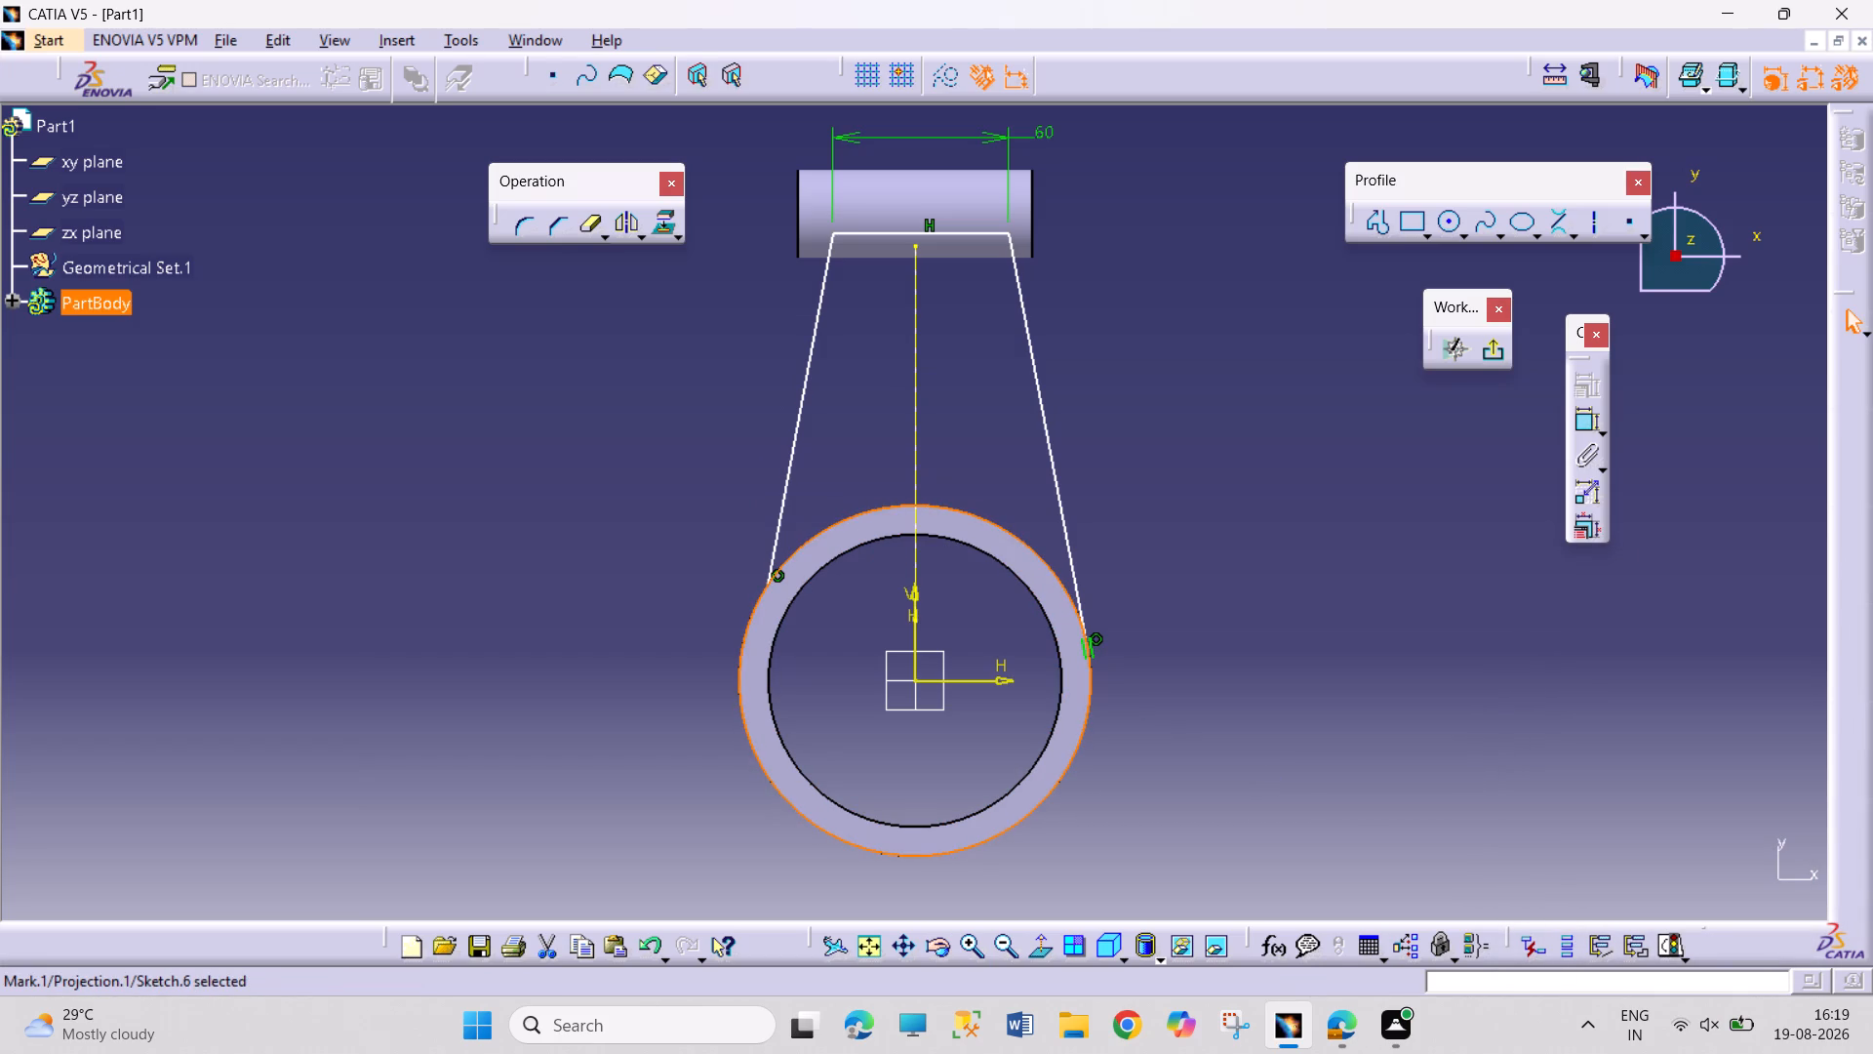
{"action": "left_click", "coordinate": [784, 493], "text": "ctrl"}
{"action": "left_click", "coordinate": [1576, 382]}
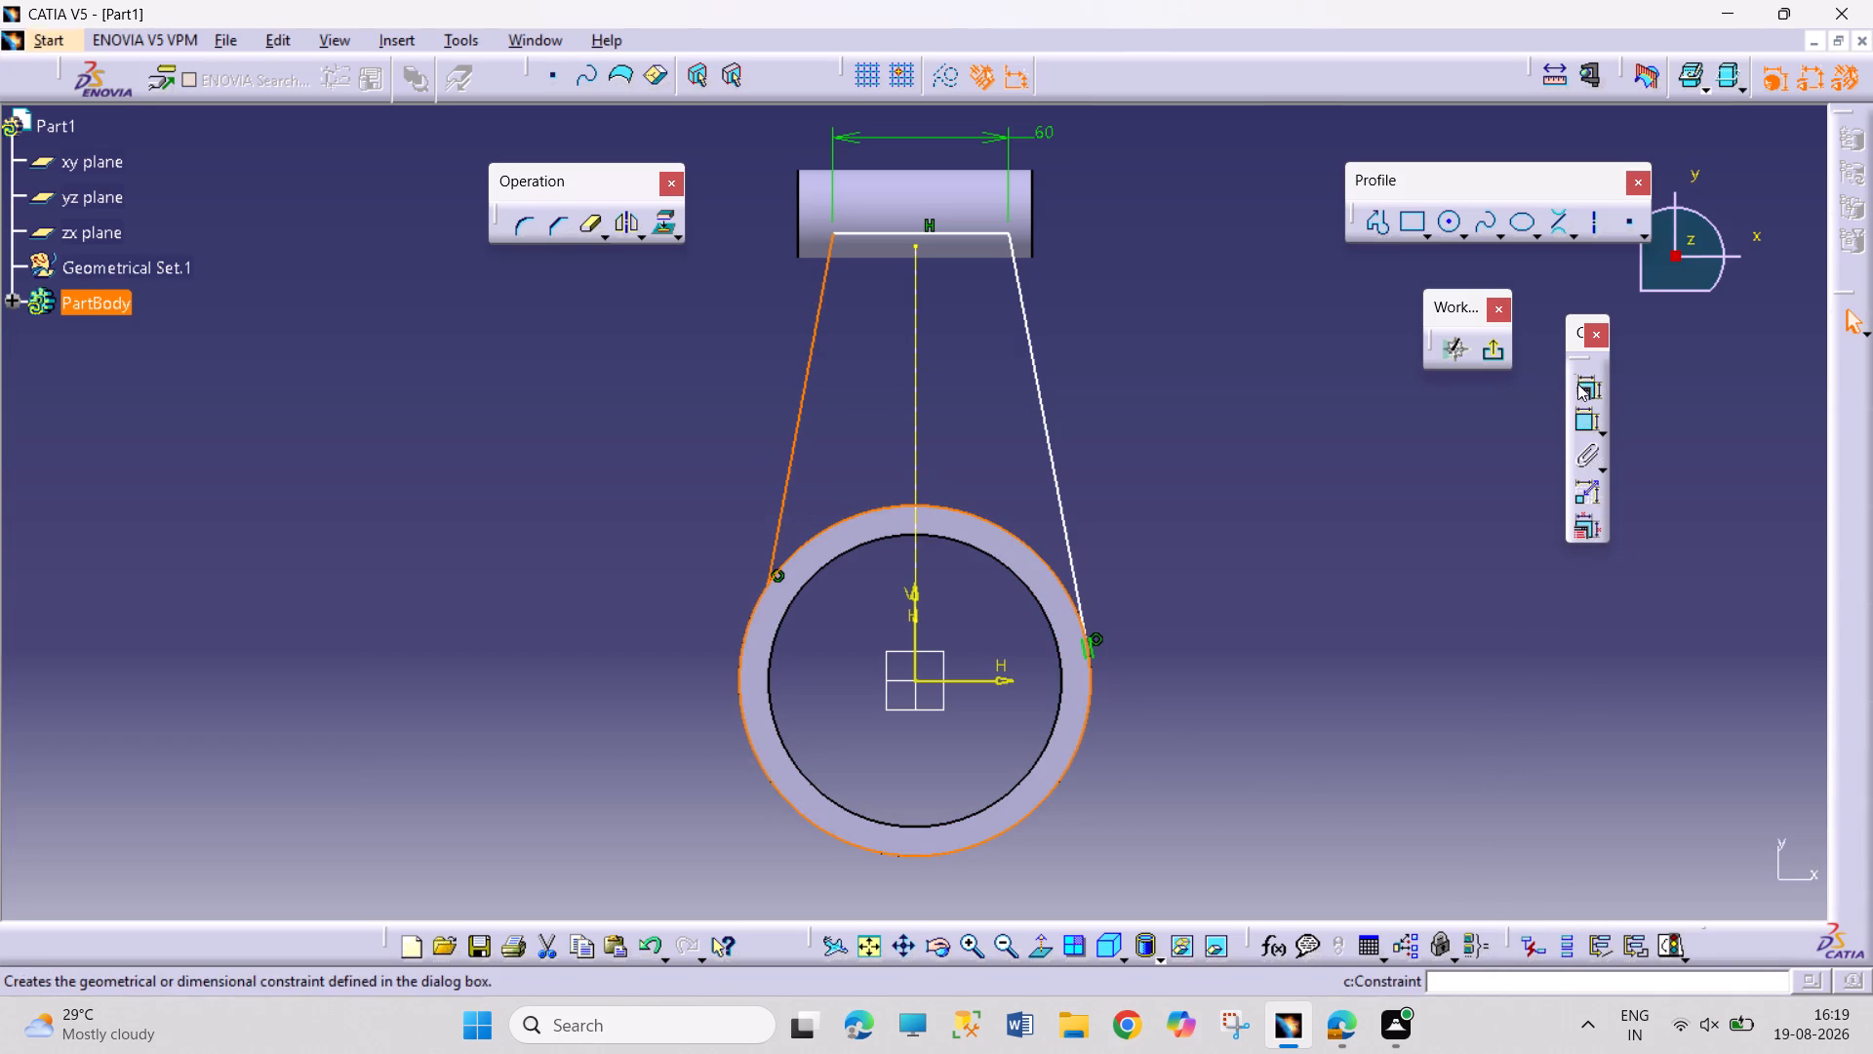
{"action": "left_click", "coordinate": [1707, 703]}
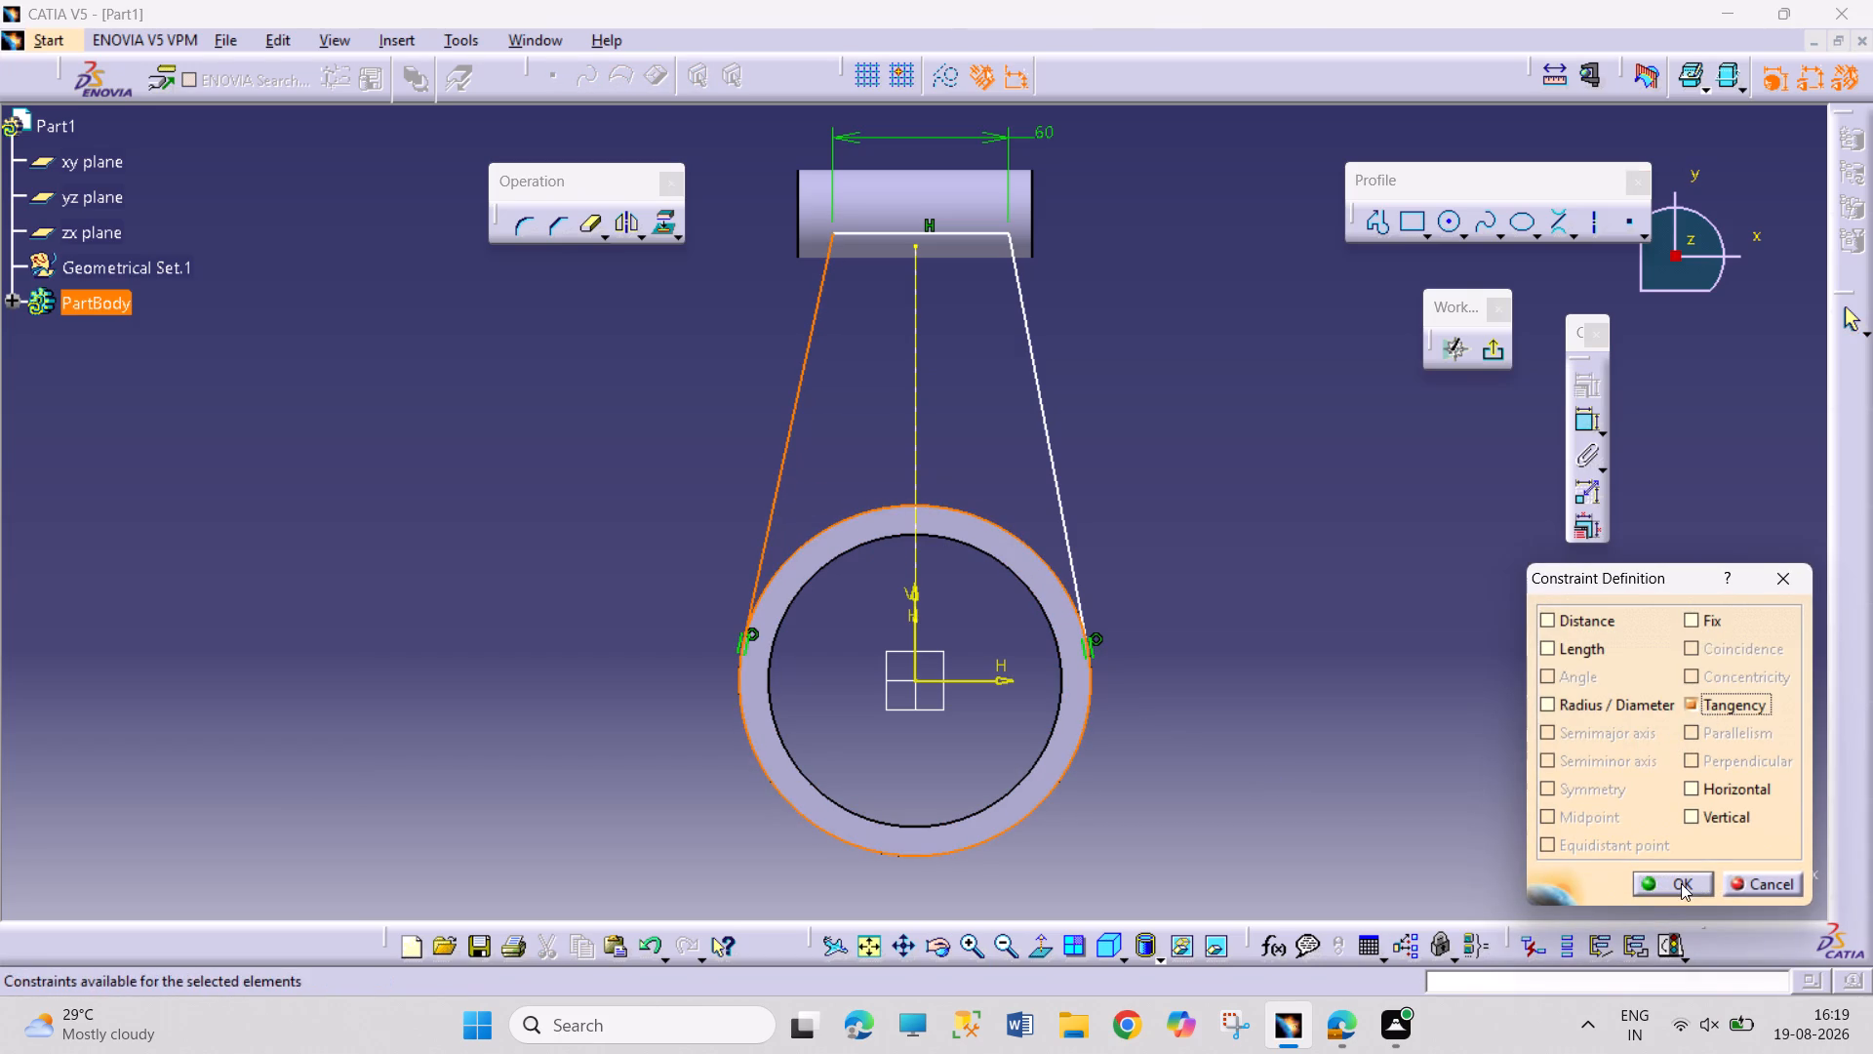
{"action": "left_click", "coordinate": [1681, 883]}
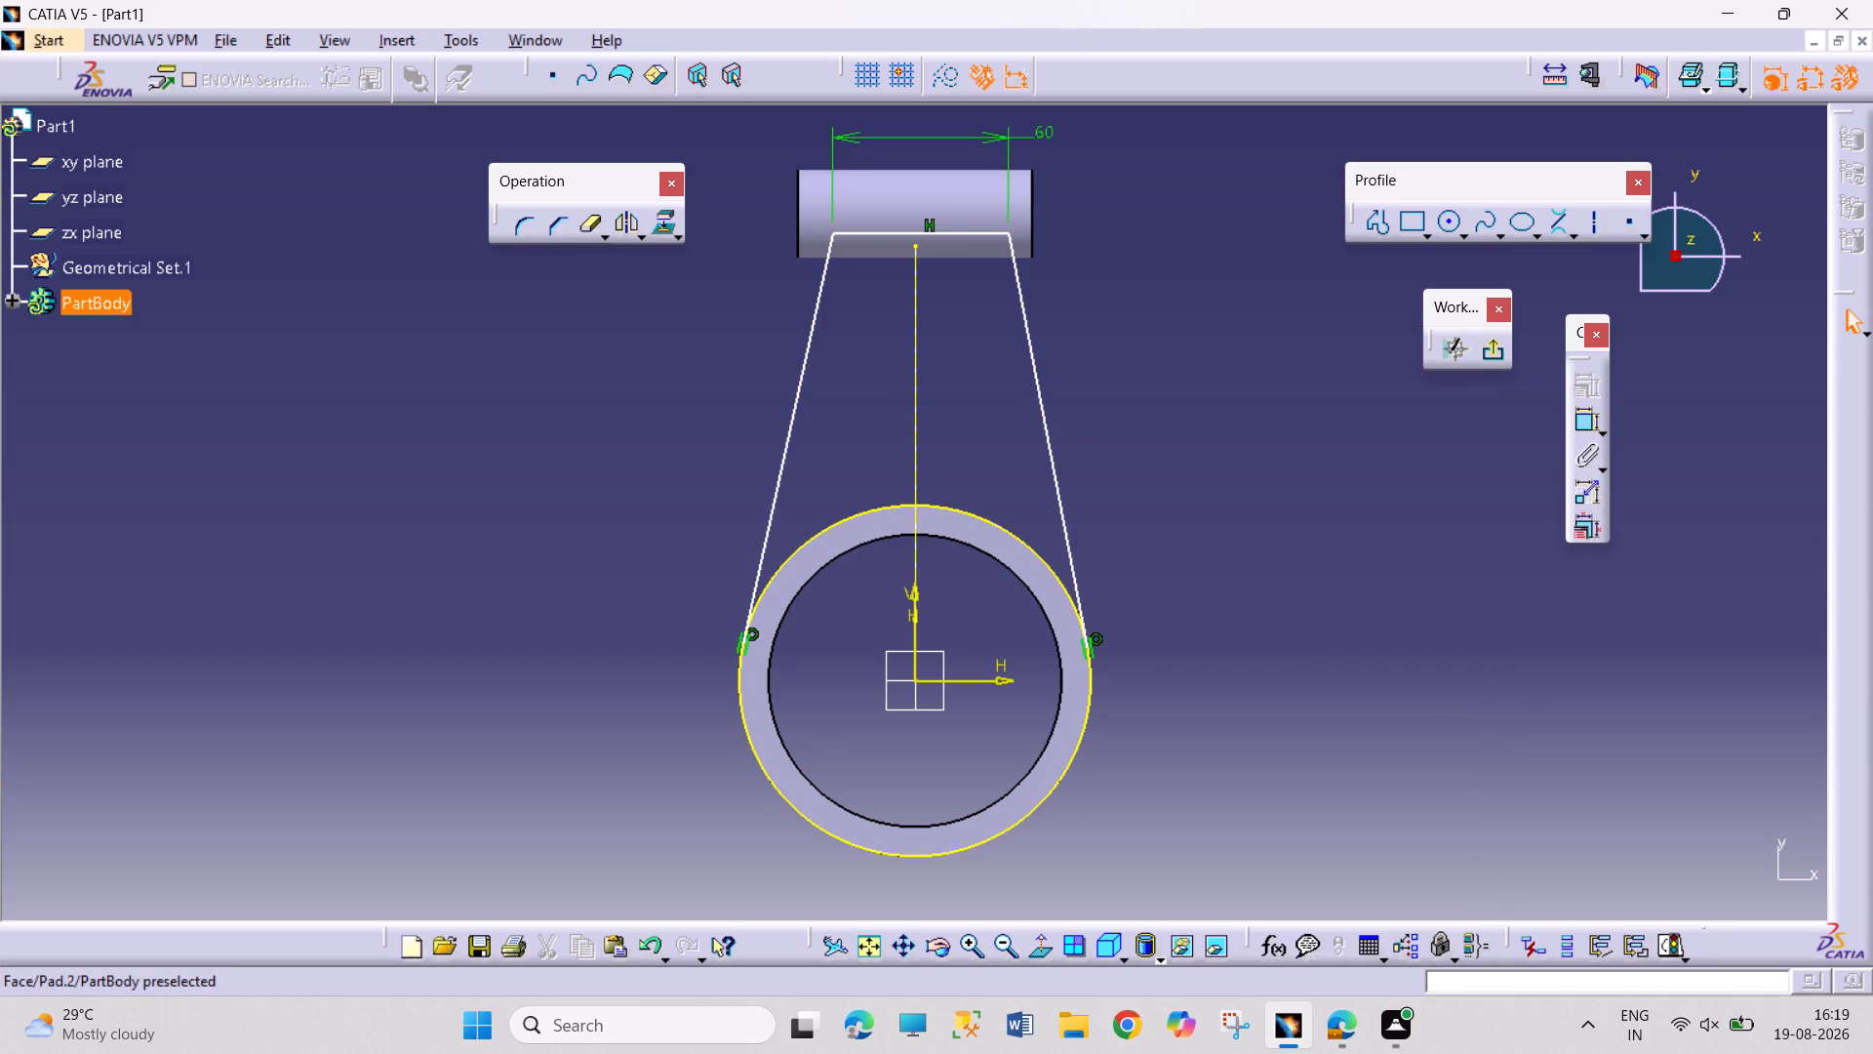
Make the 60 mm top line coincident with the upper endpoint of the vertical centre line.
{"action": "left_click", "coordinate": [915, 247]}
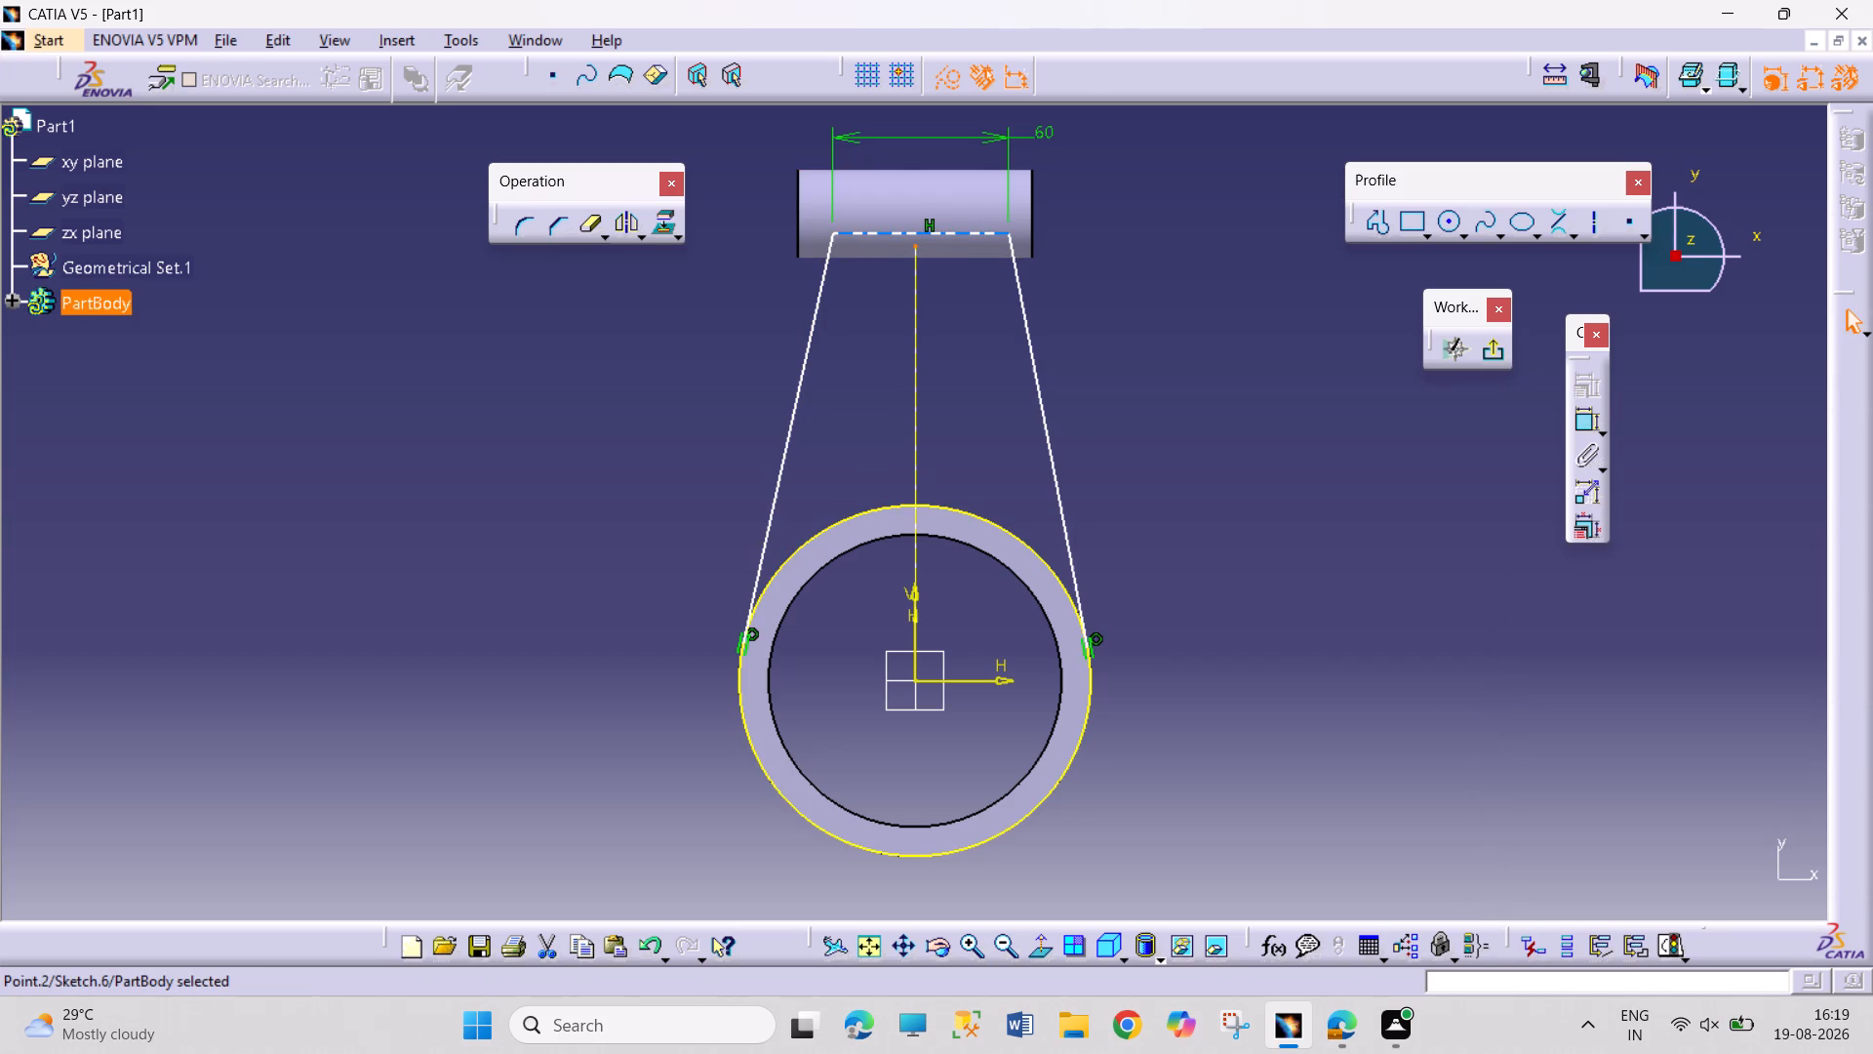
{"action": "left_click", "coordinate": [949, 233], "text": "ctrl"}
{"action": "left_click", "coordinate": [1587, 388]}
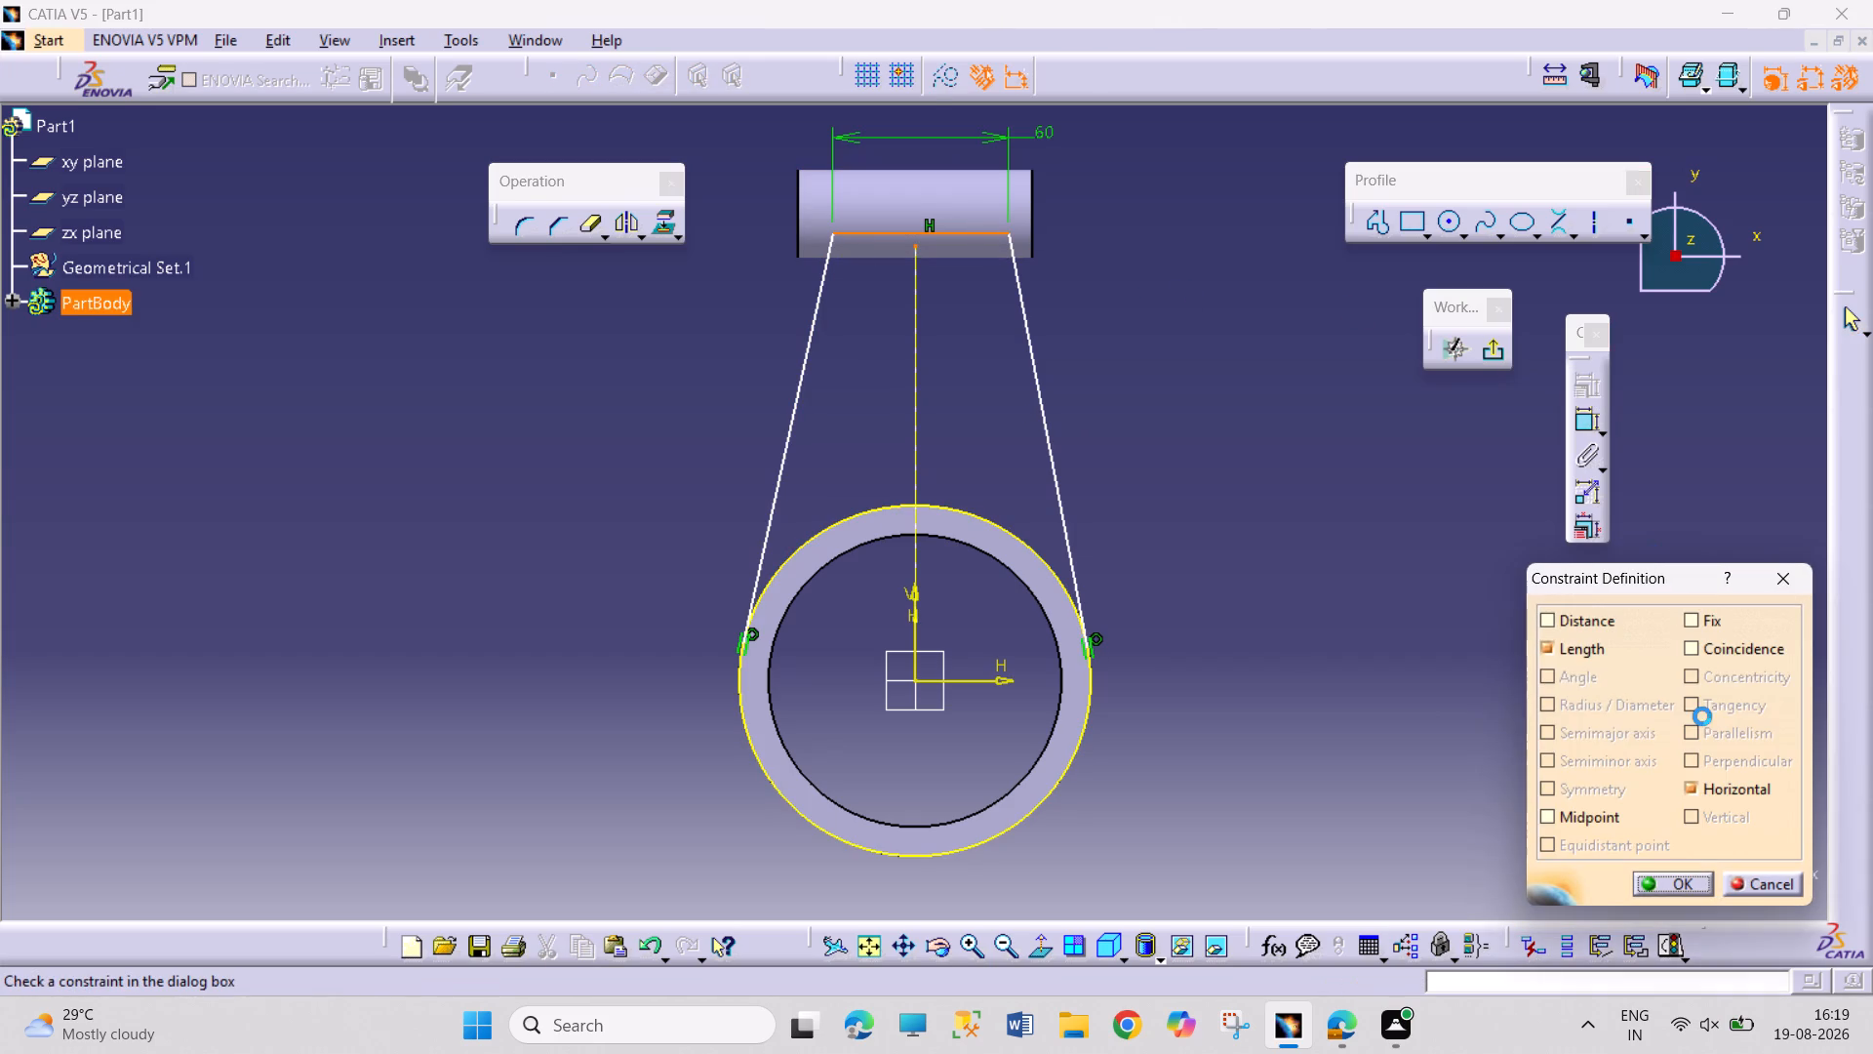
{"action": "left_click", "coordinate": [1737, 653]}
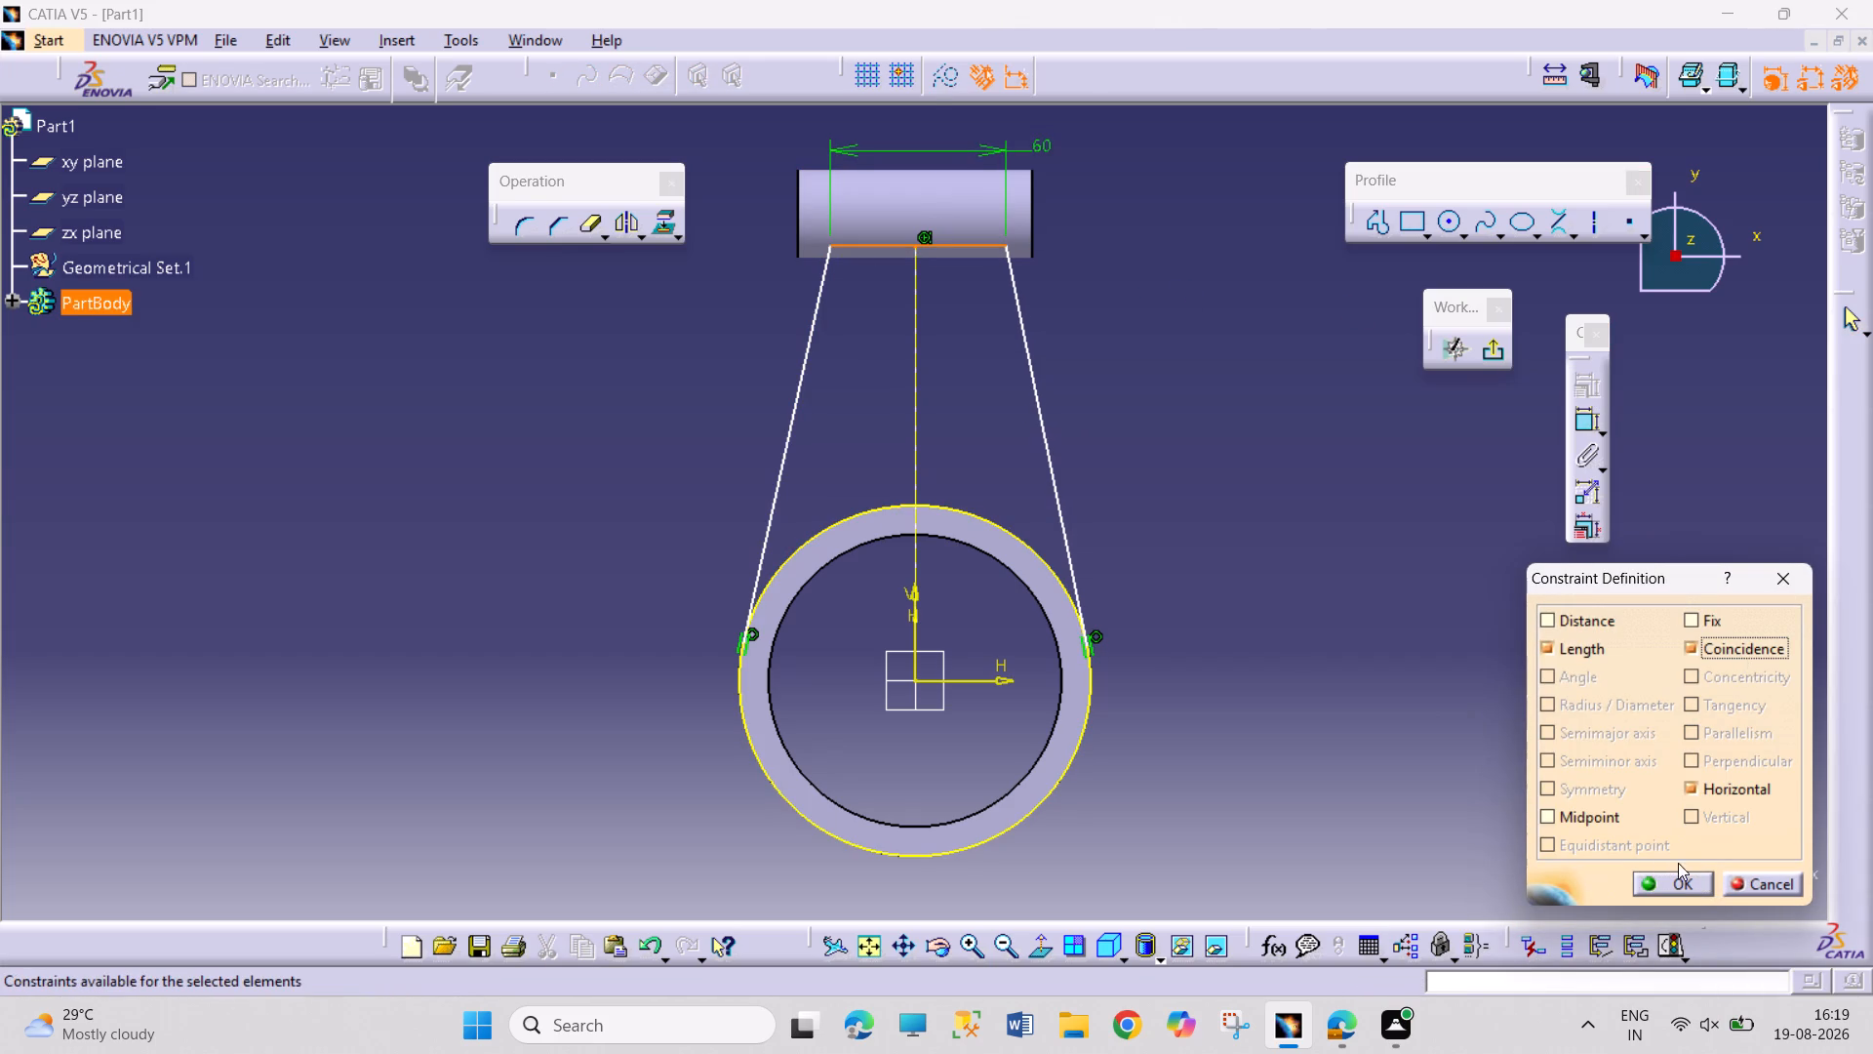
{"action": "left_click", "coordinate": [1674, 881]}
{"action": "left_click", "coordinate": [1375, 680]}
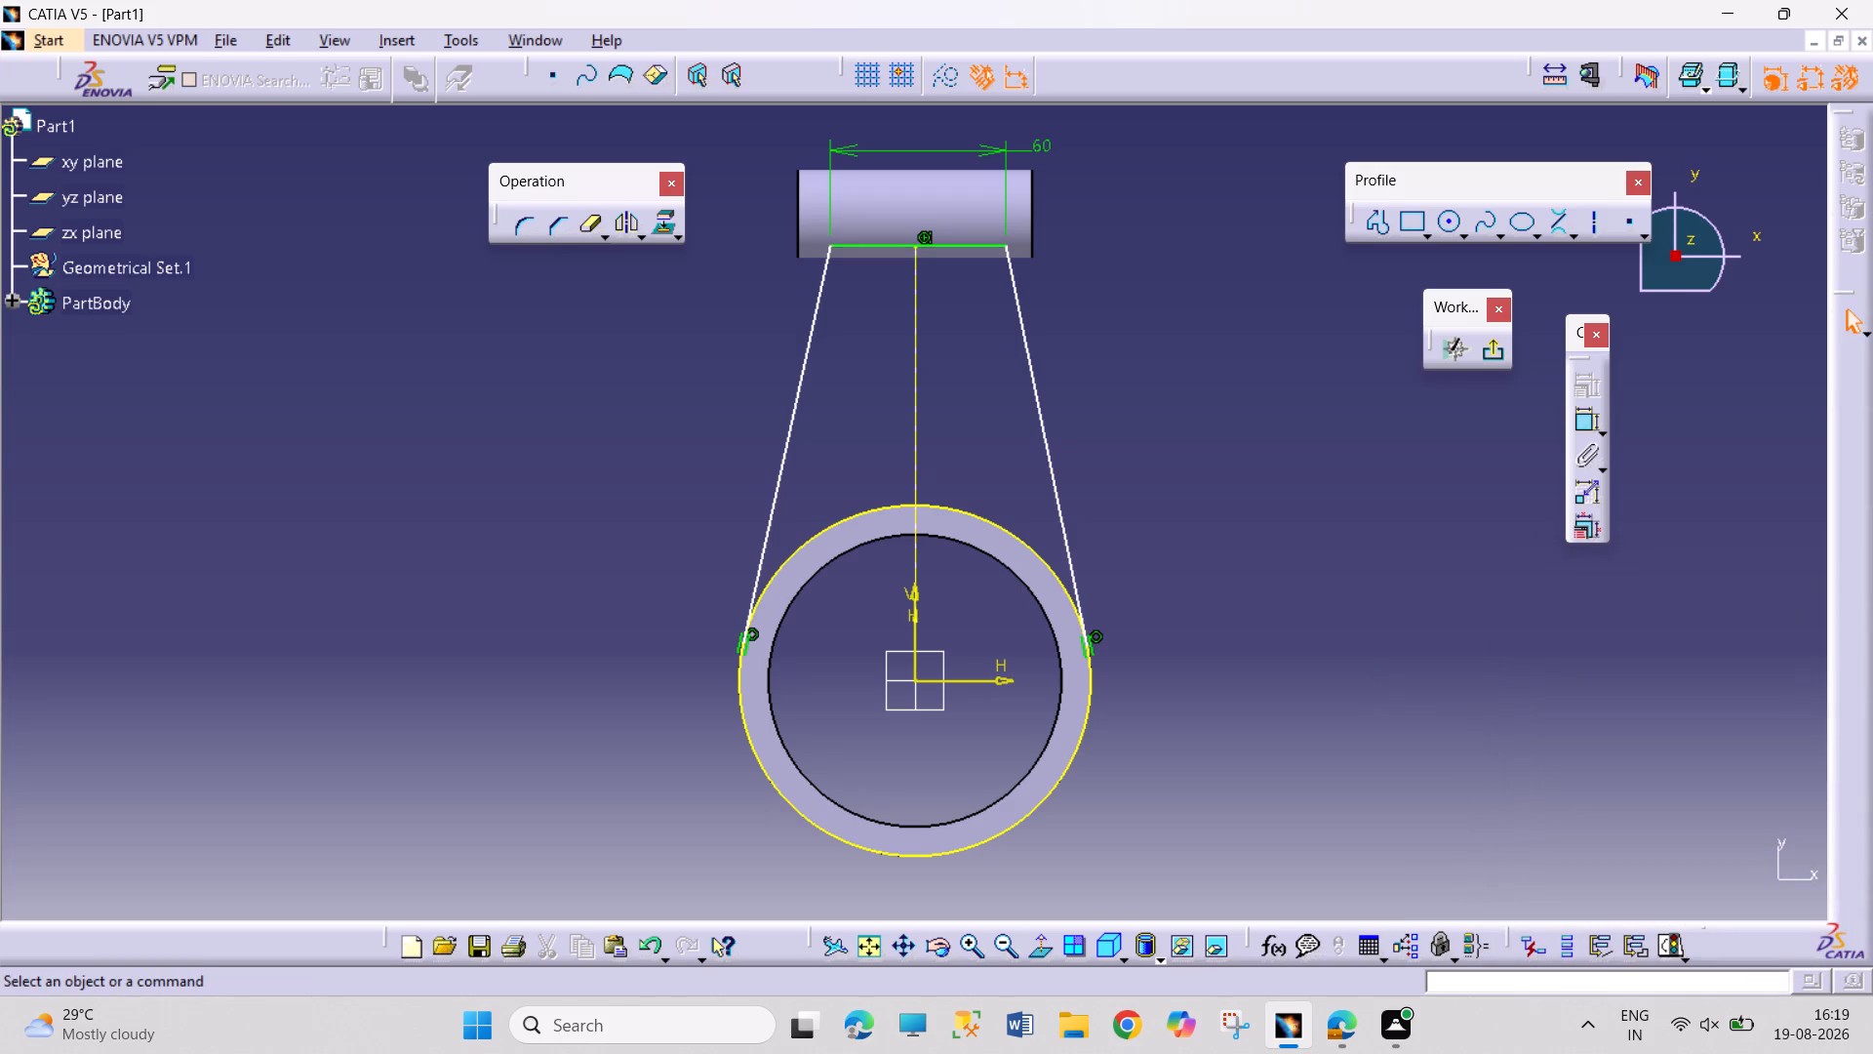
Trim away the lower arc of the projected circle between the two tangent lines and exit the sketch.
{"action": "left_click", "coordinate": [584, 223]}
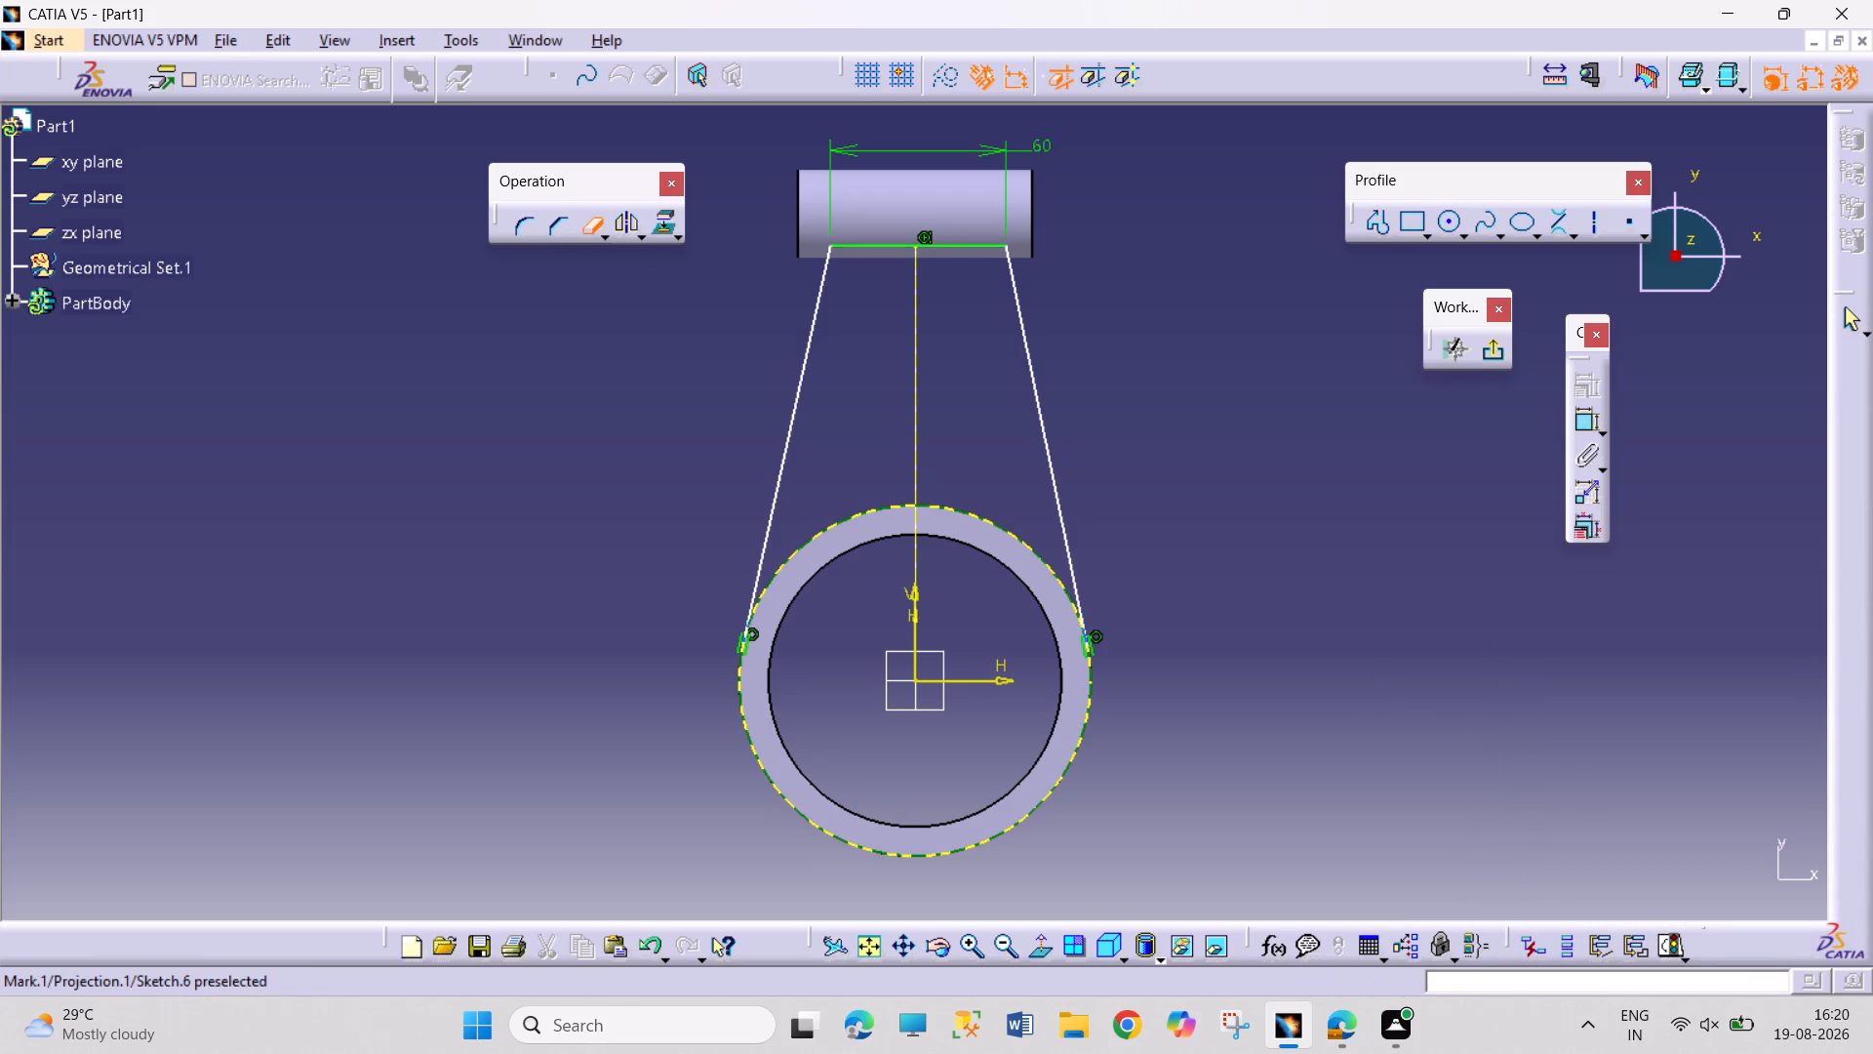
{"action": "left_click", "coordinate": [980, 841]}
{"action": "left_click", "coordinate": [1228, 795]}
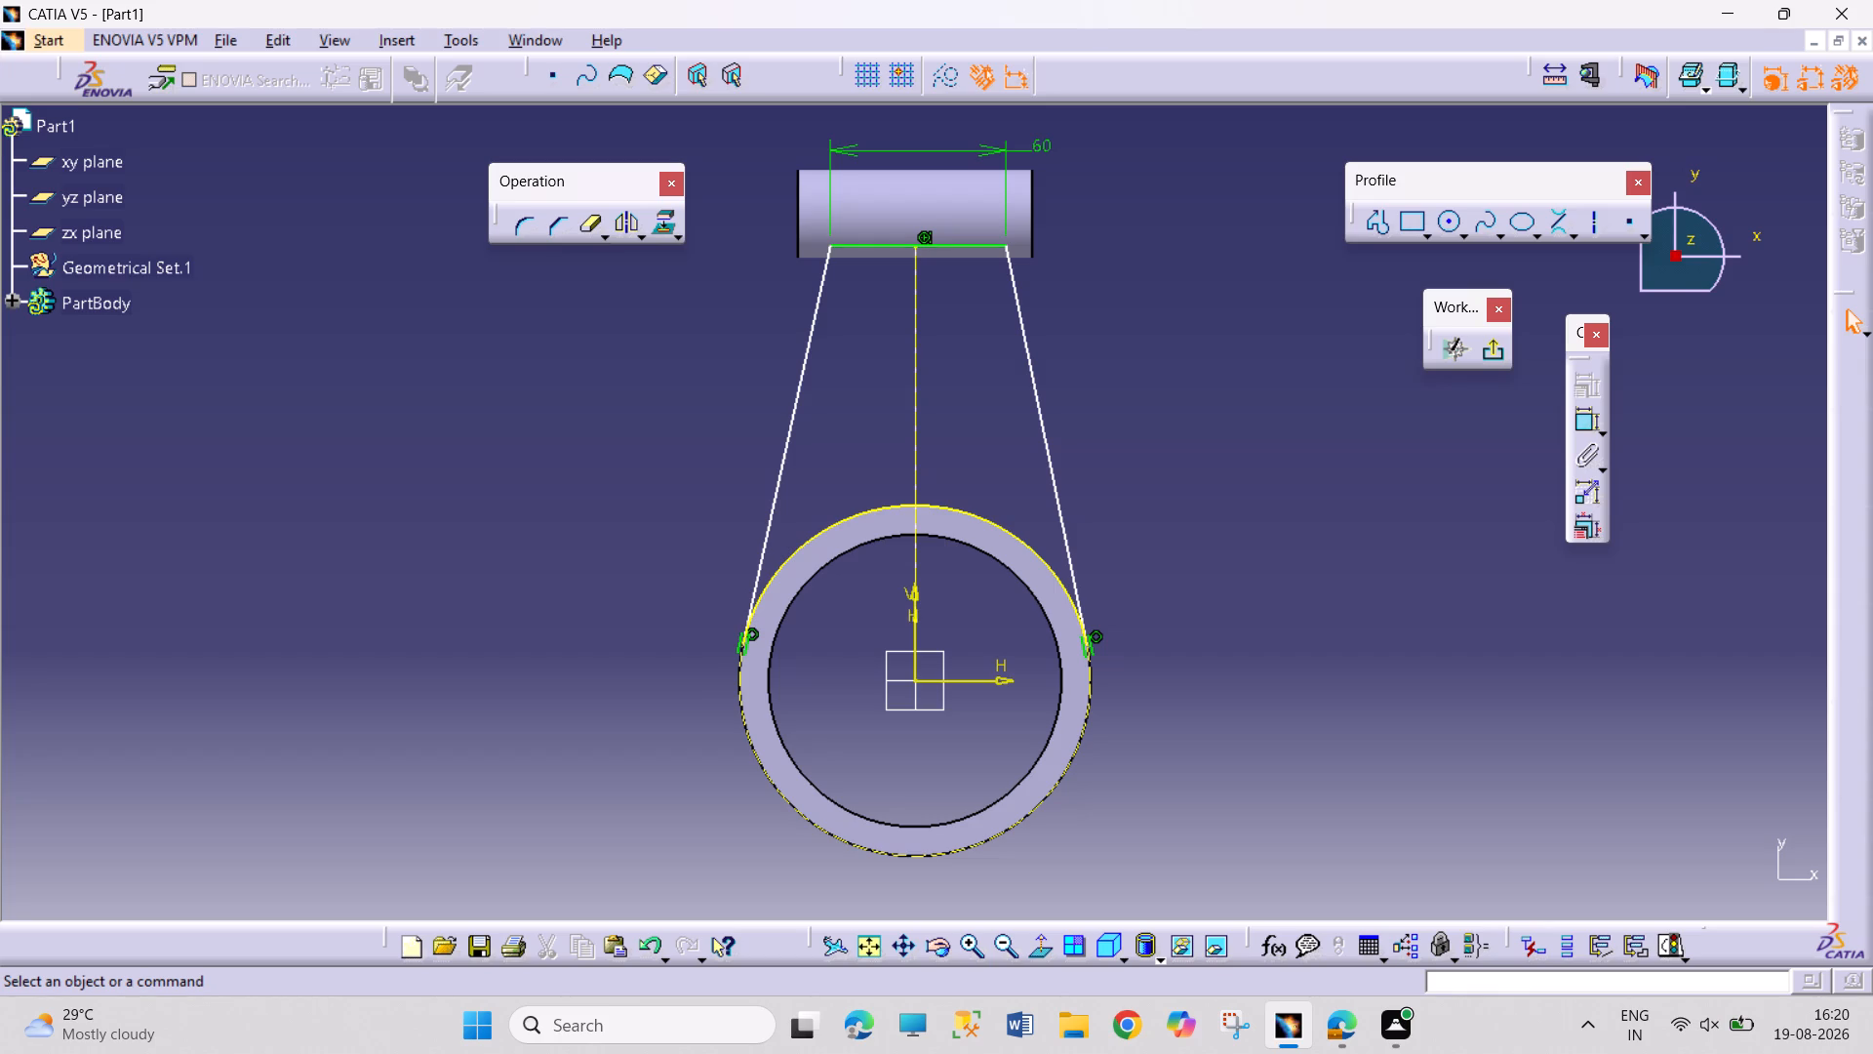
{"action": "left_click", "coordinate": [1495, 358]}
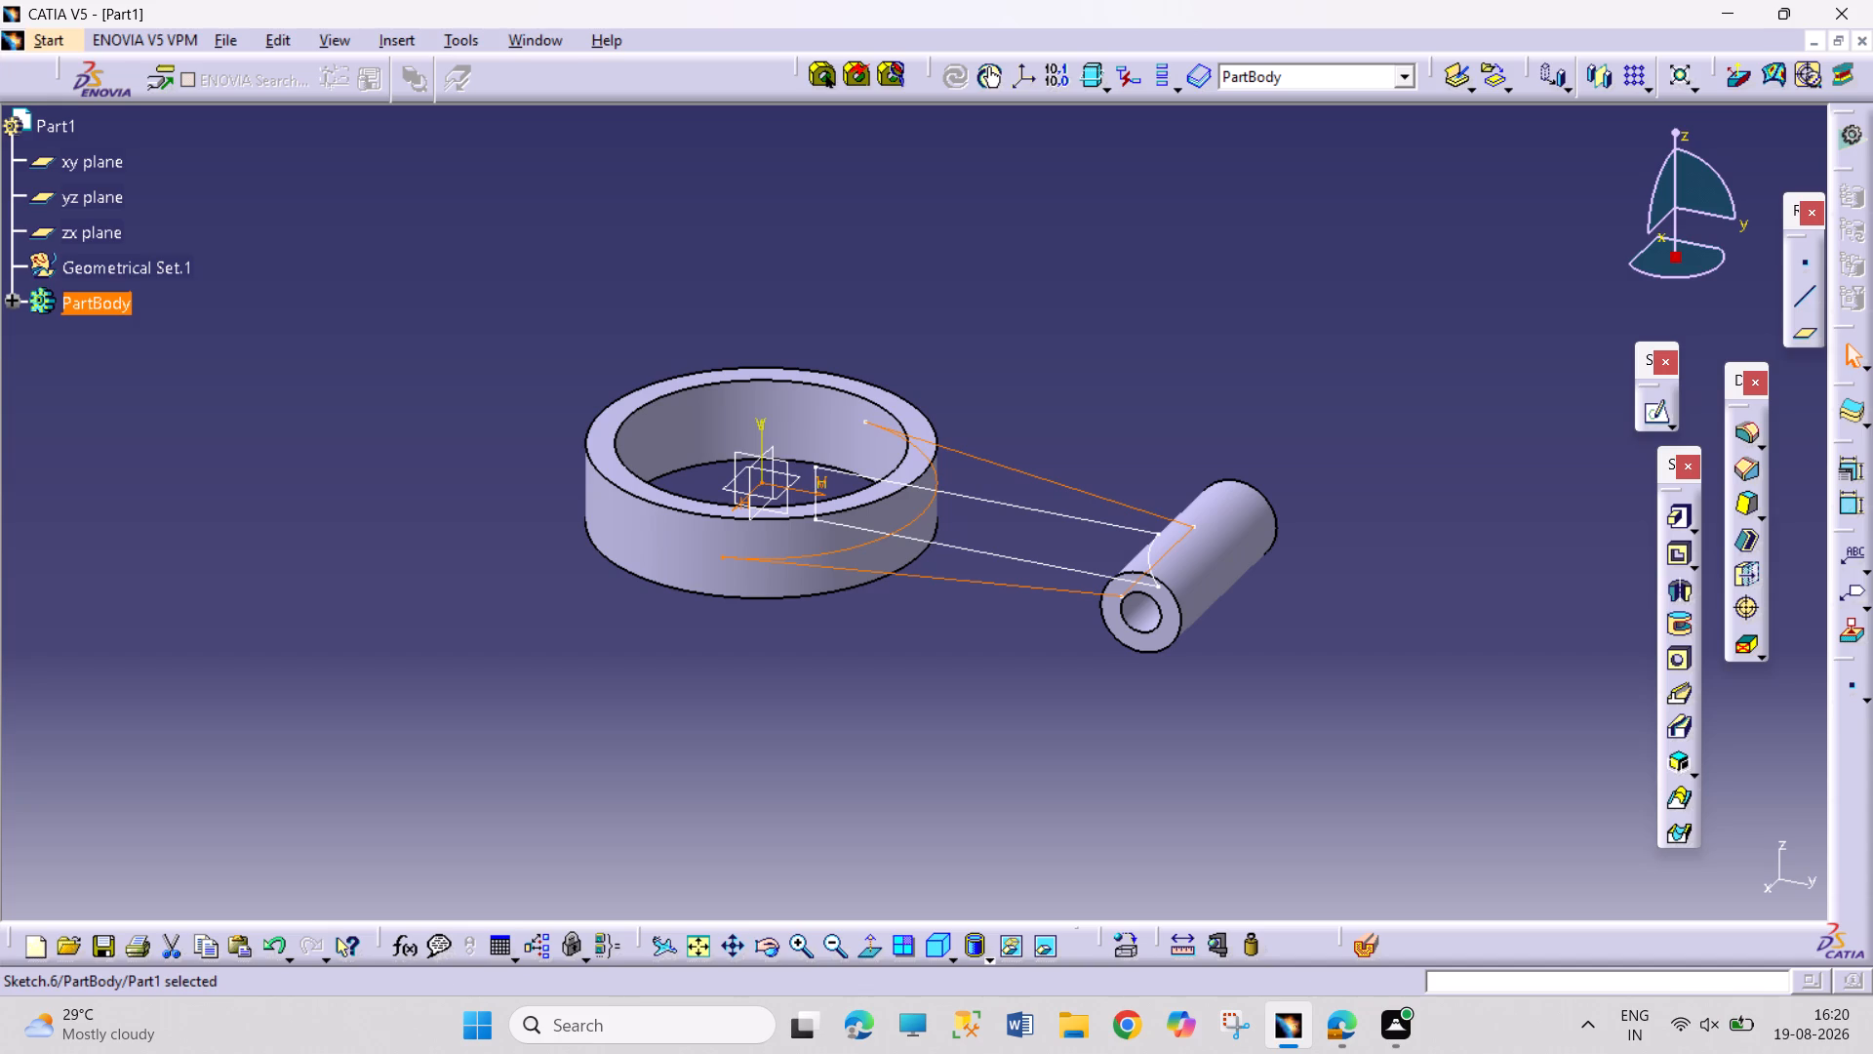
Build the arm with Solid Combine, using Sketch.5 as first profile and Sketch.6 as second, both normal to profile.
{"action": "left_click", "coordinate": [1674, 762]}
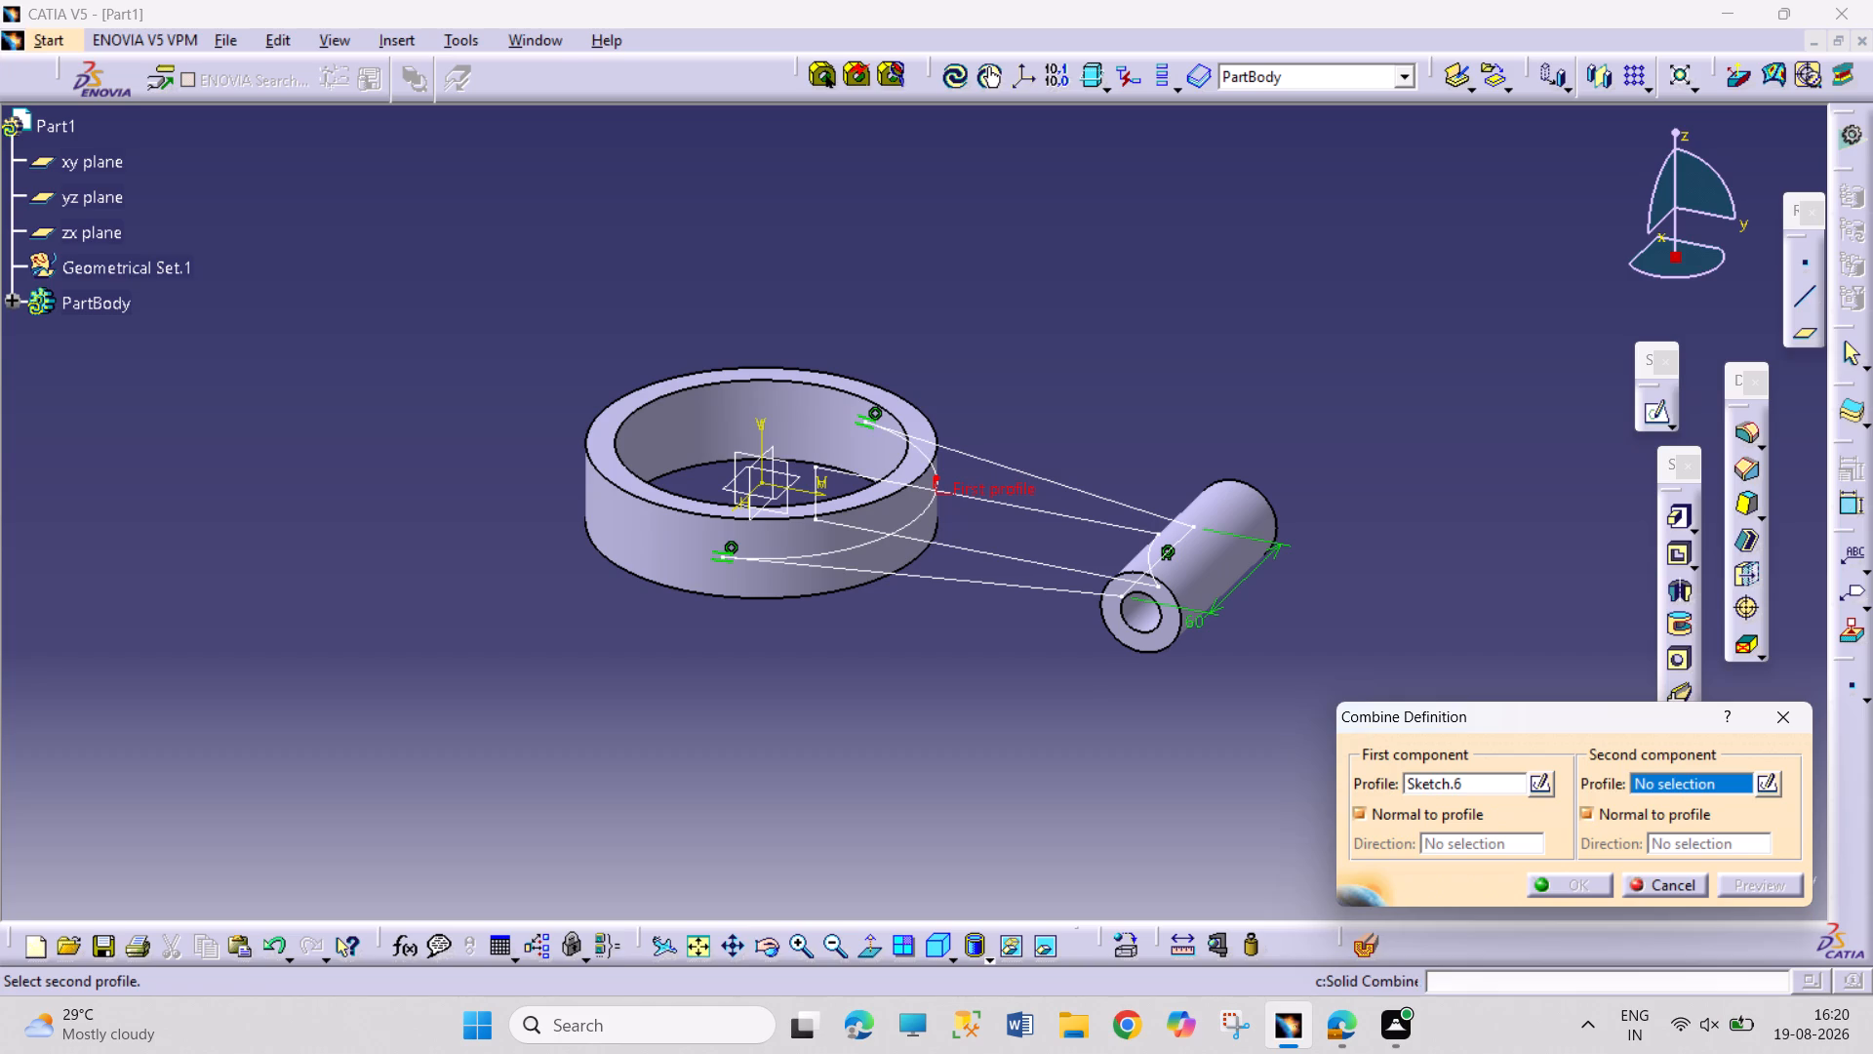
{"action": "left_click", "coordinate": [1016, 589]}
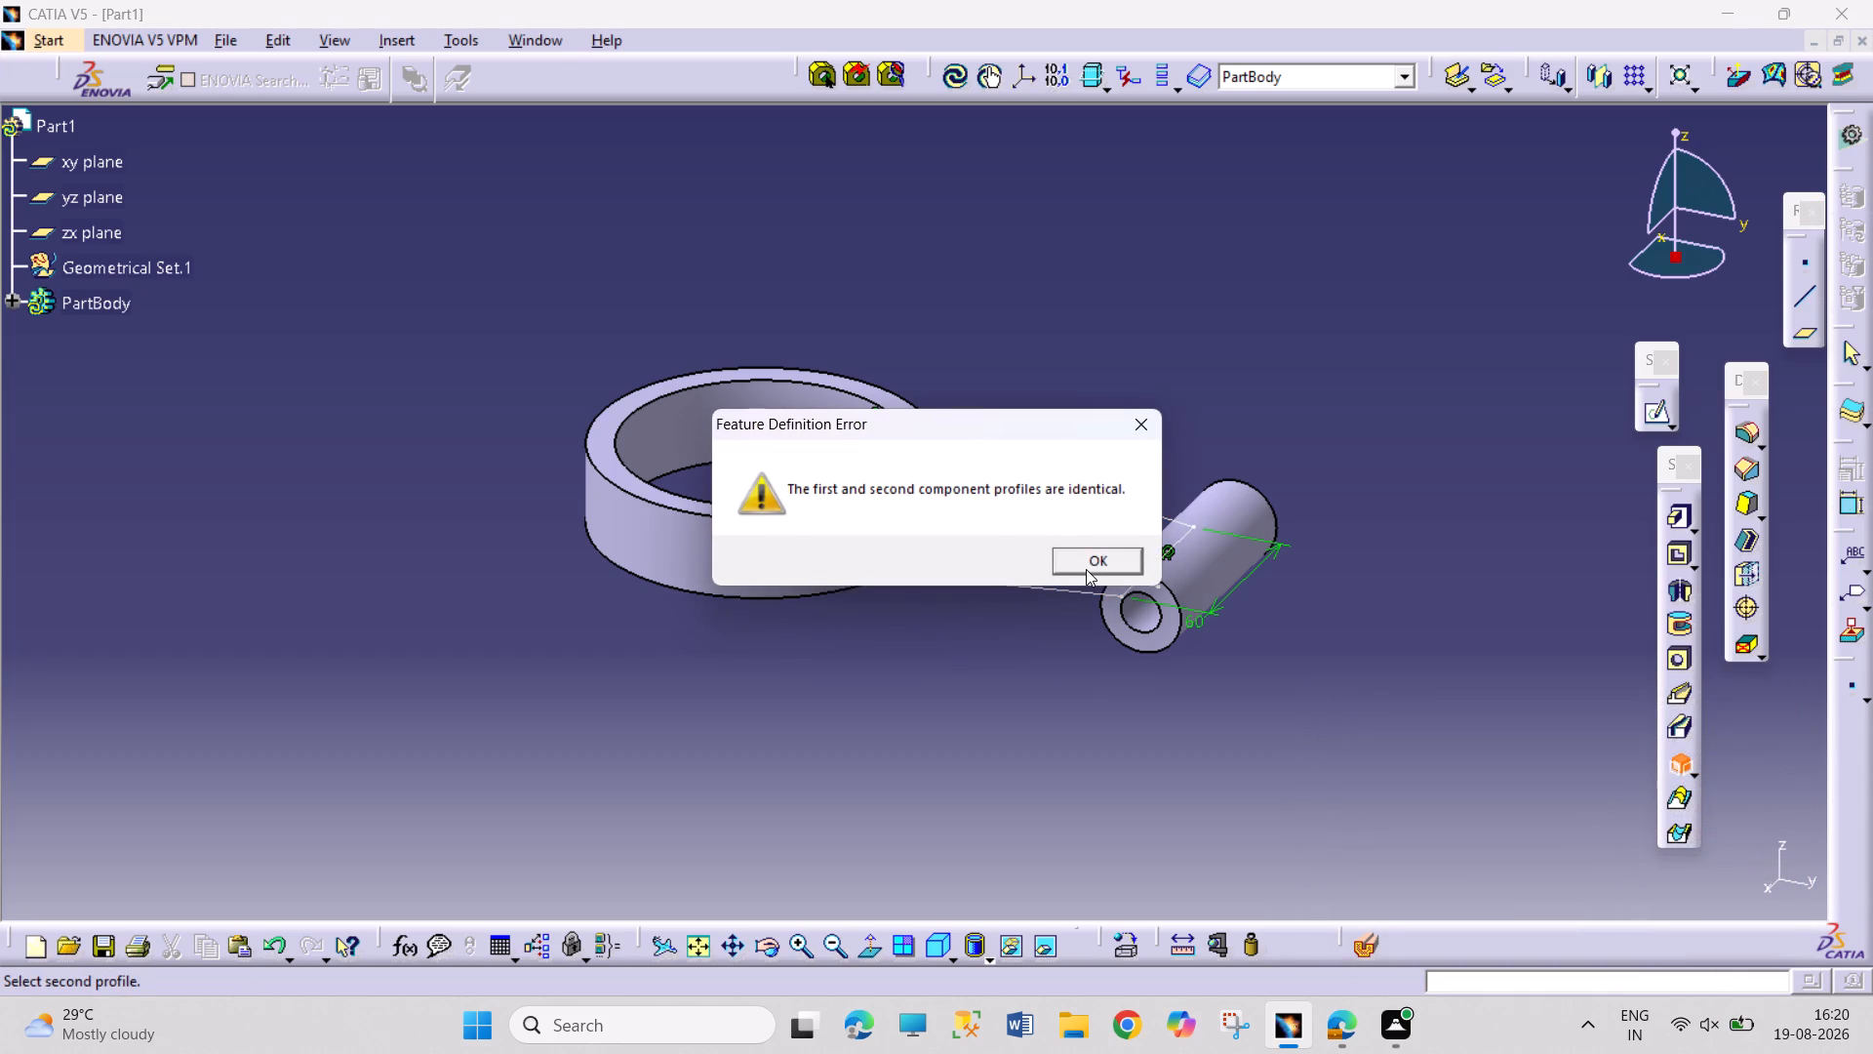
{"action": "left_click", "coordinate": [1099, 561]}
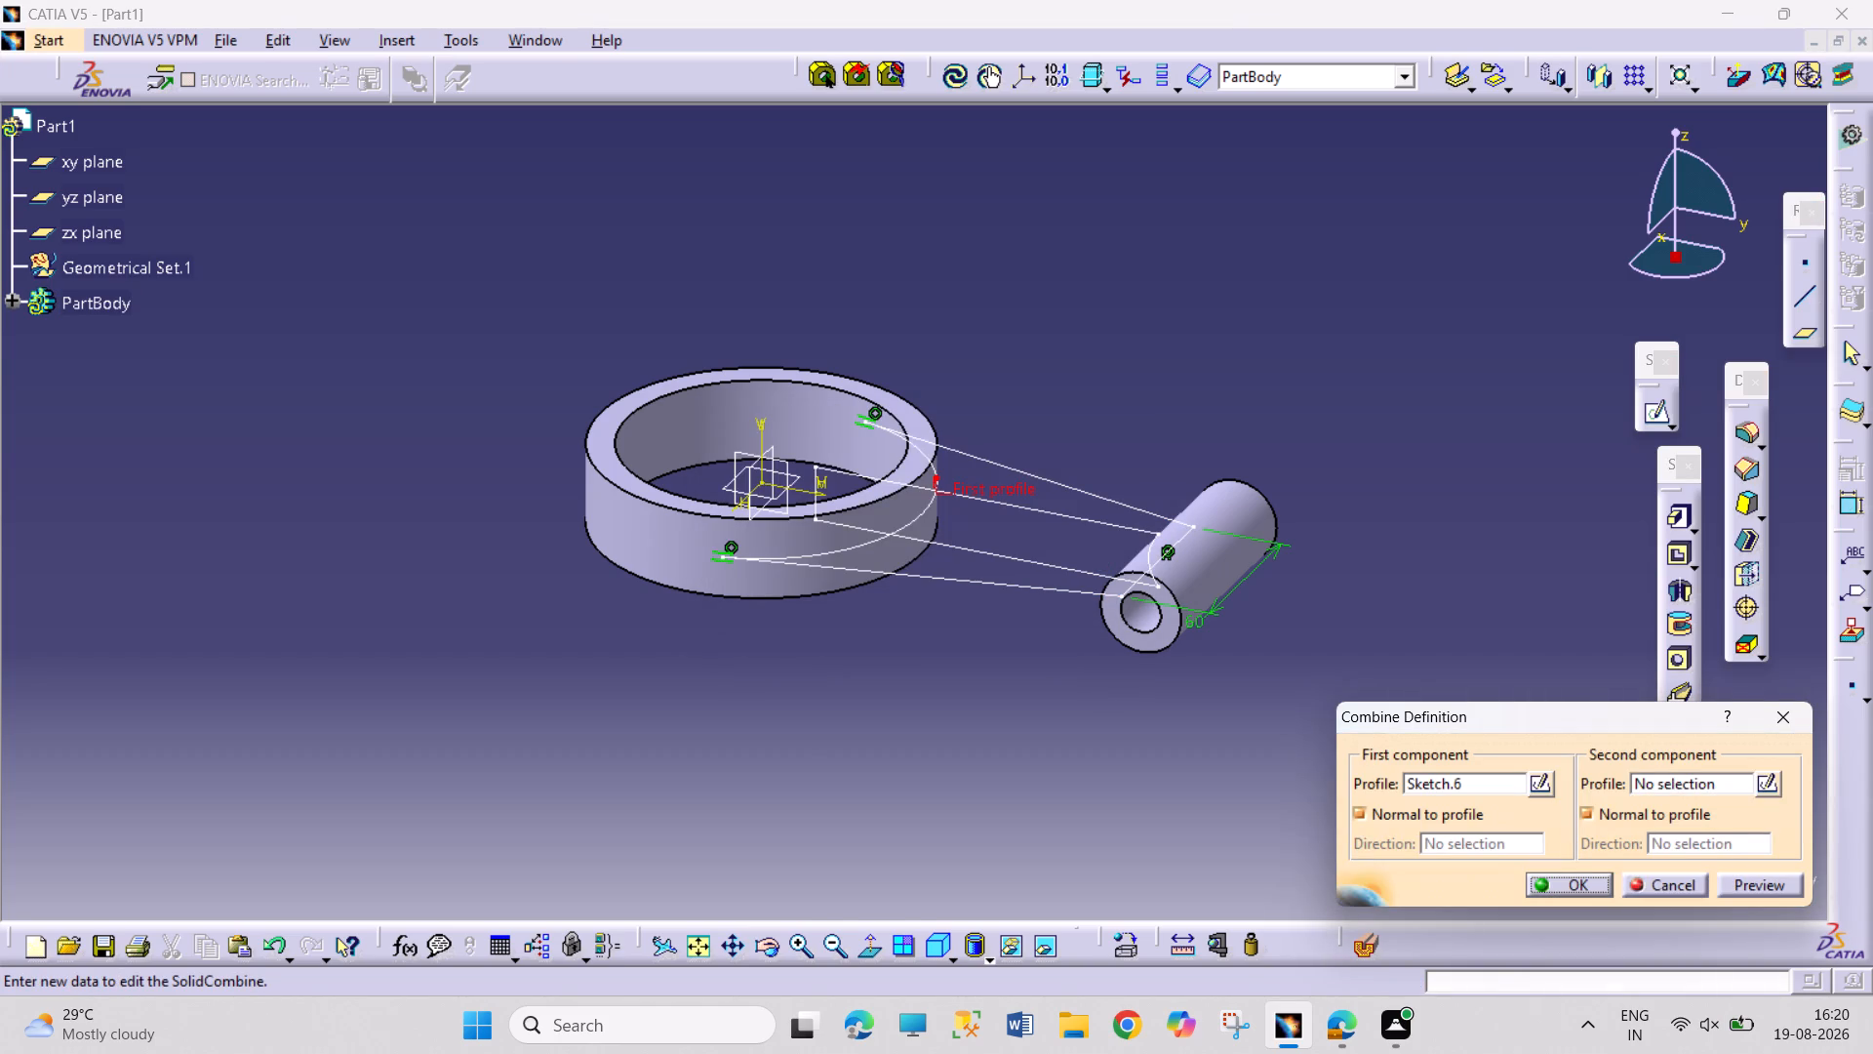
{"action": "right_click", "coordinate": [1427, 774]}
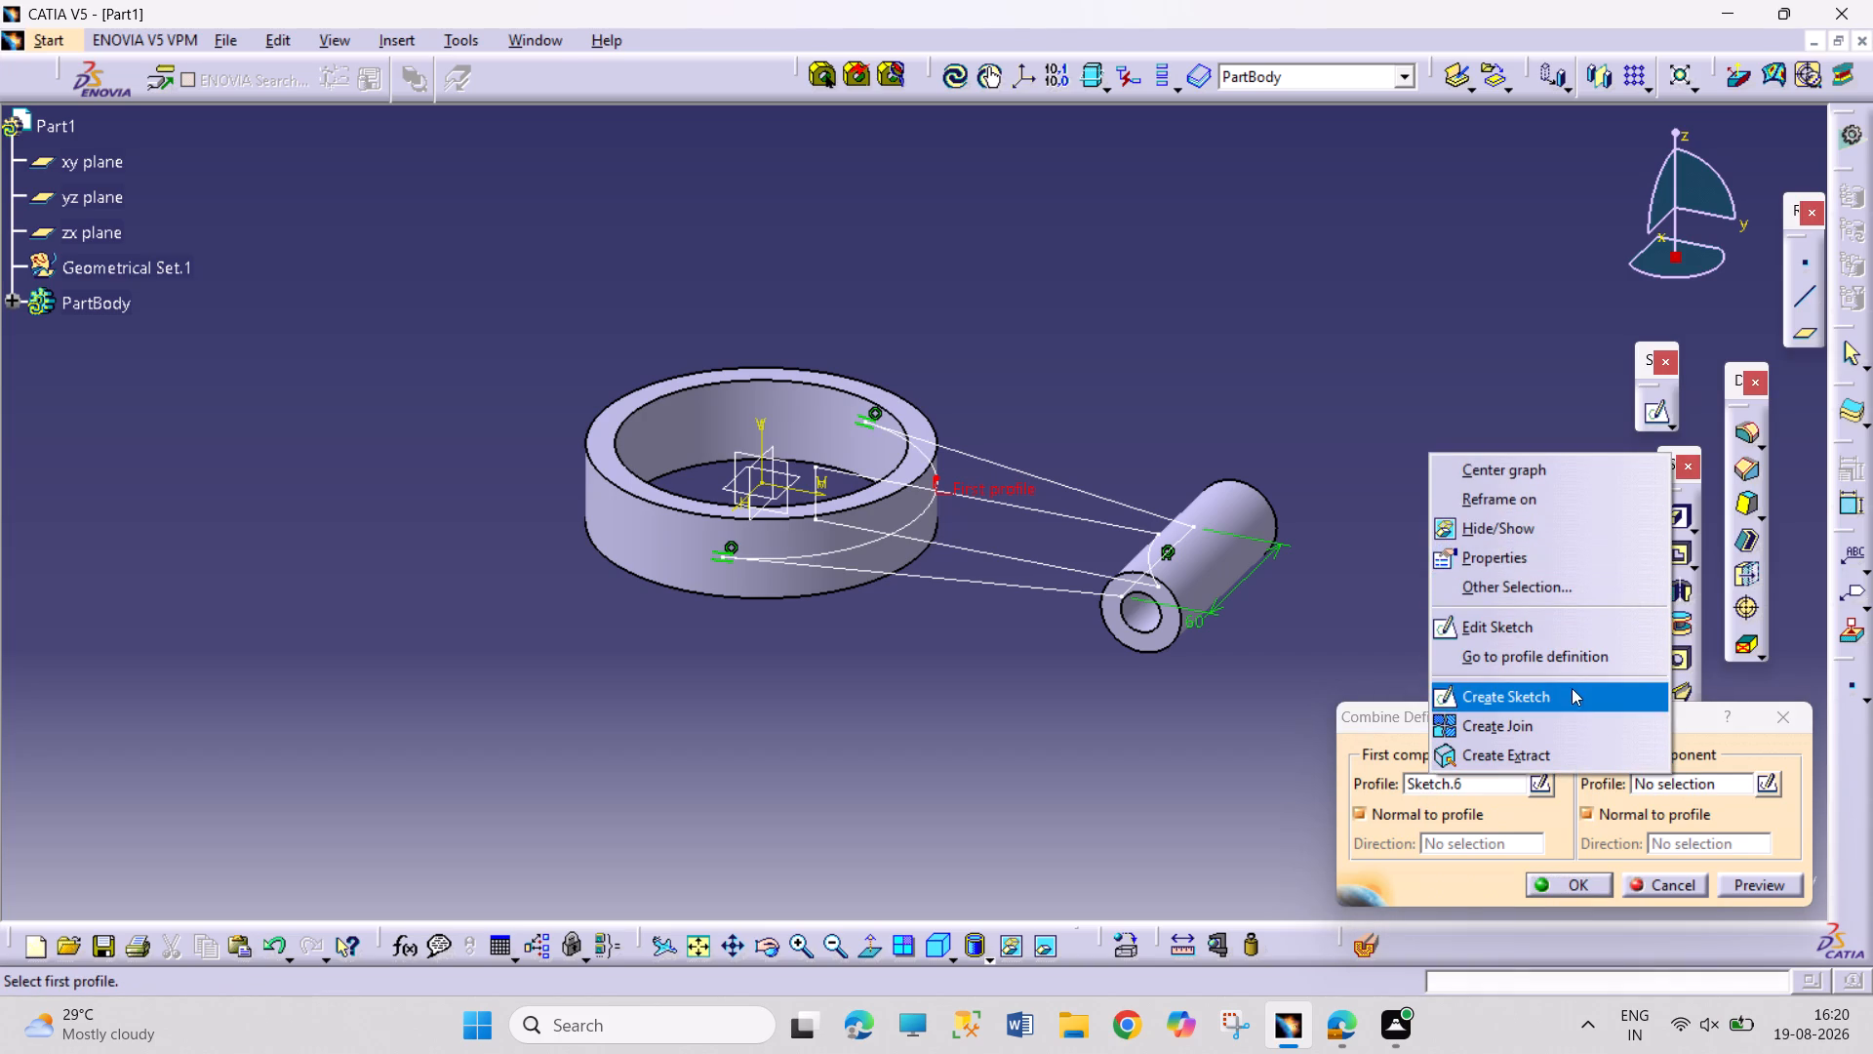
{"action": "left_click", "coordinate": [1485, 781]}
{"action": "right_click", "coordinate": [1483, 778]}
{"action": "left_click", "coordinate": [1445, 784]}
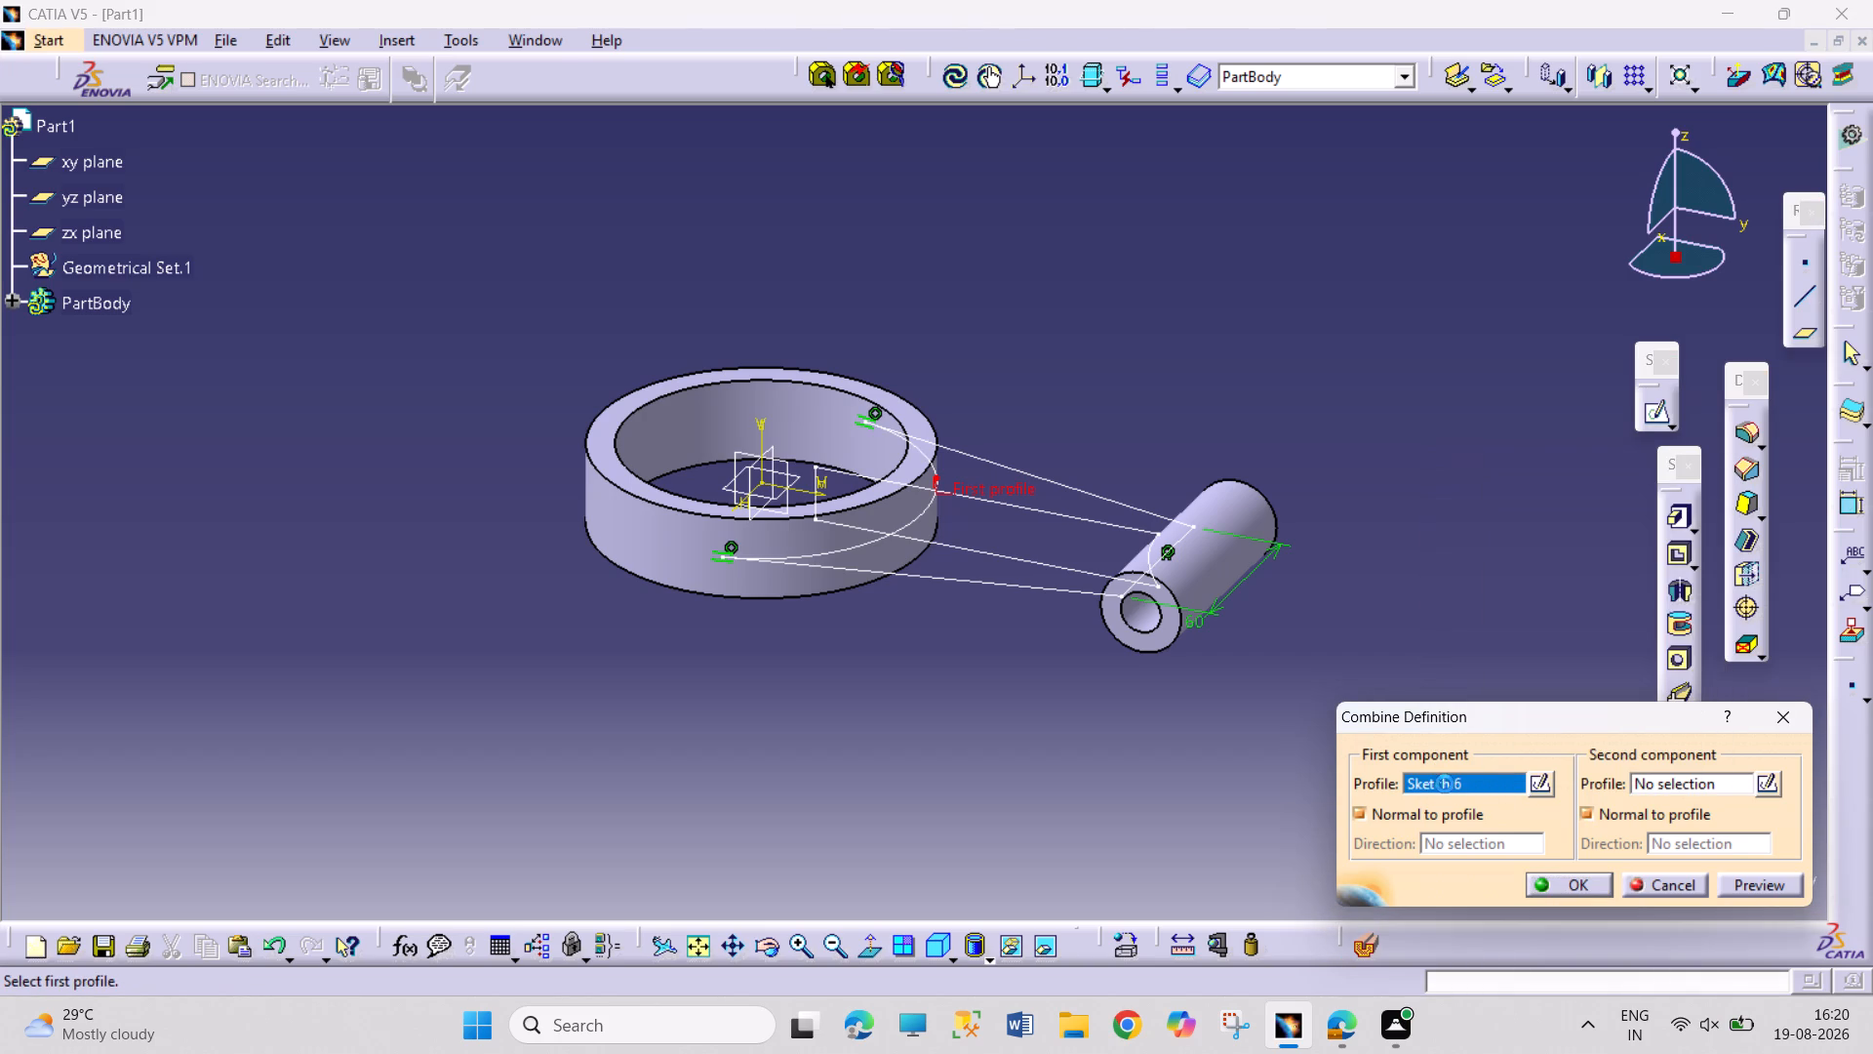
{"action": "left_click", "coordinate": [11, 304]}
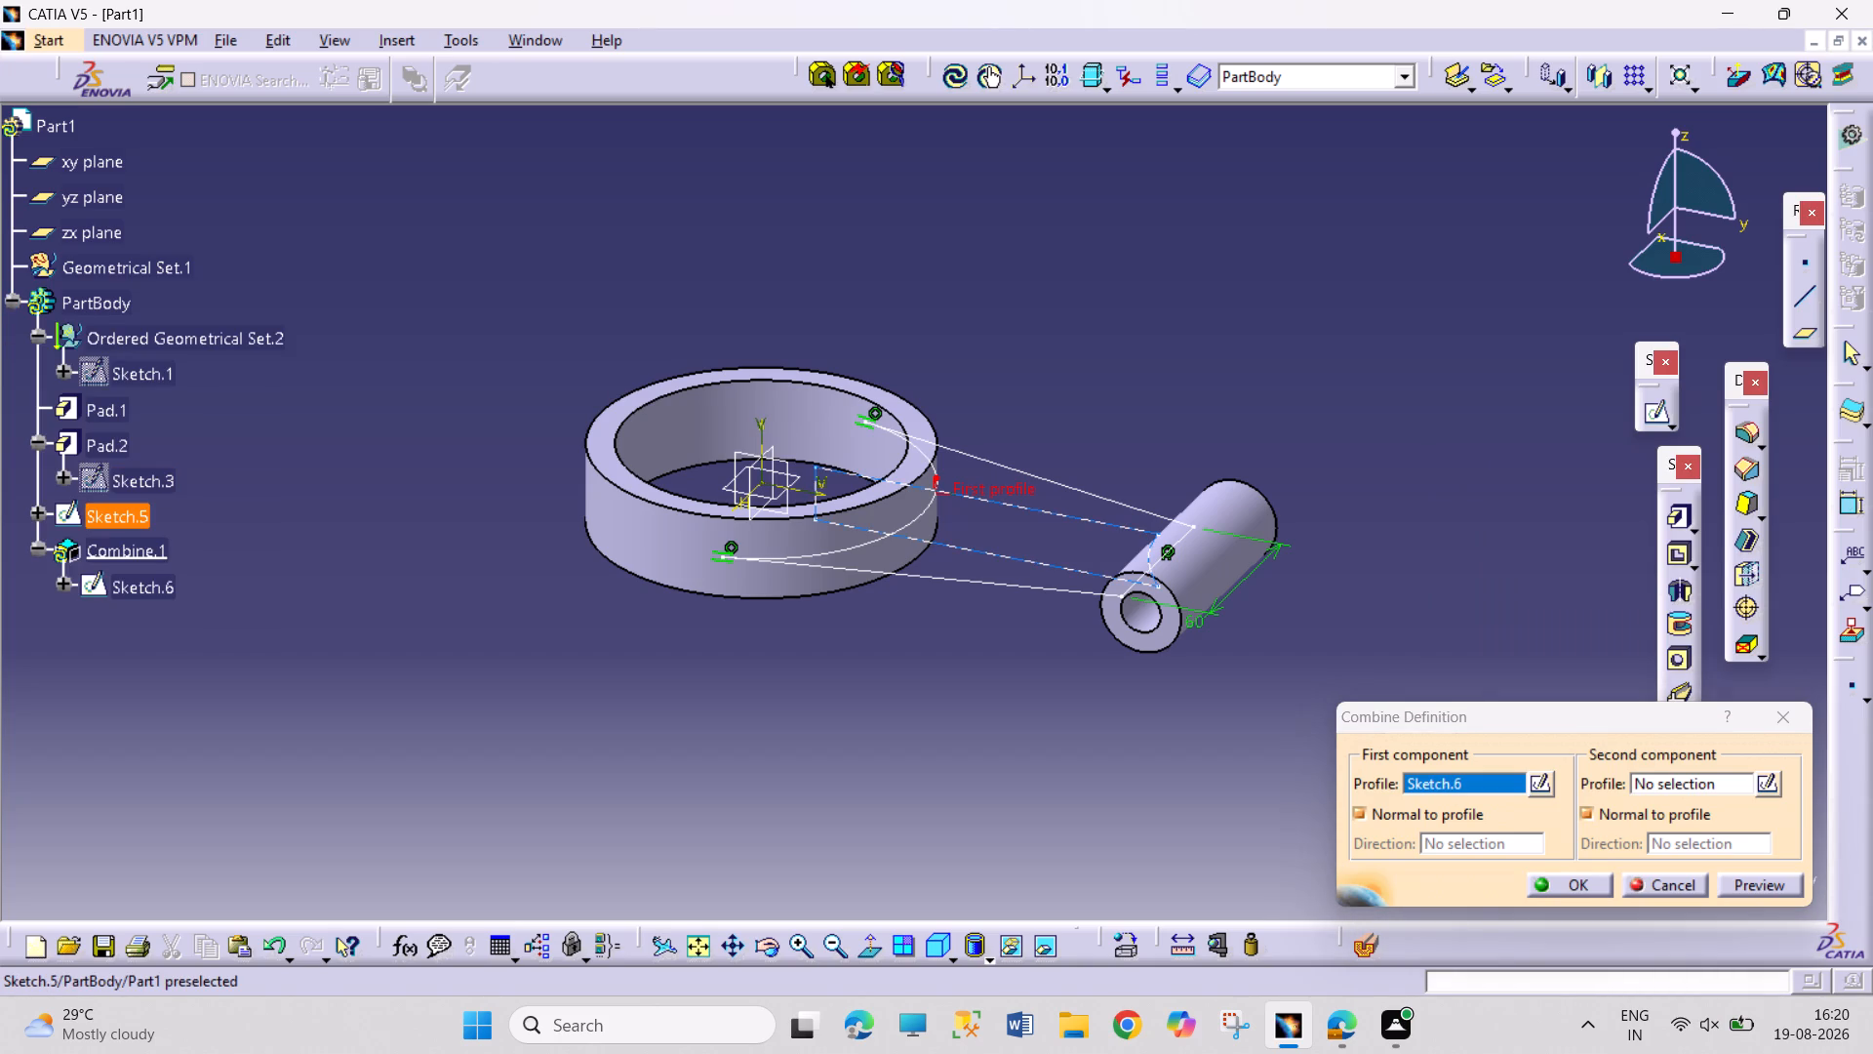
{"action": "left_click", "coordinate": [139, 511]}
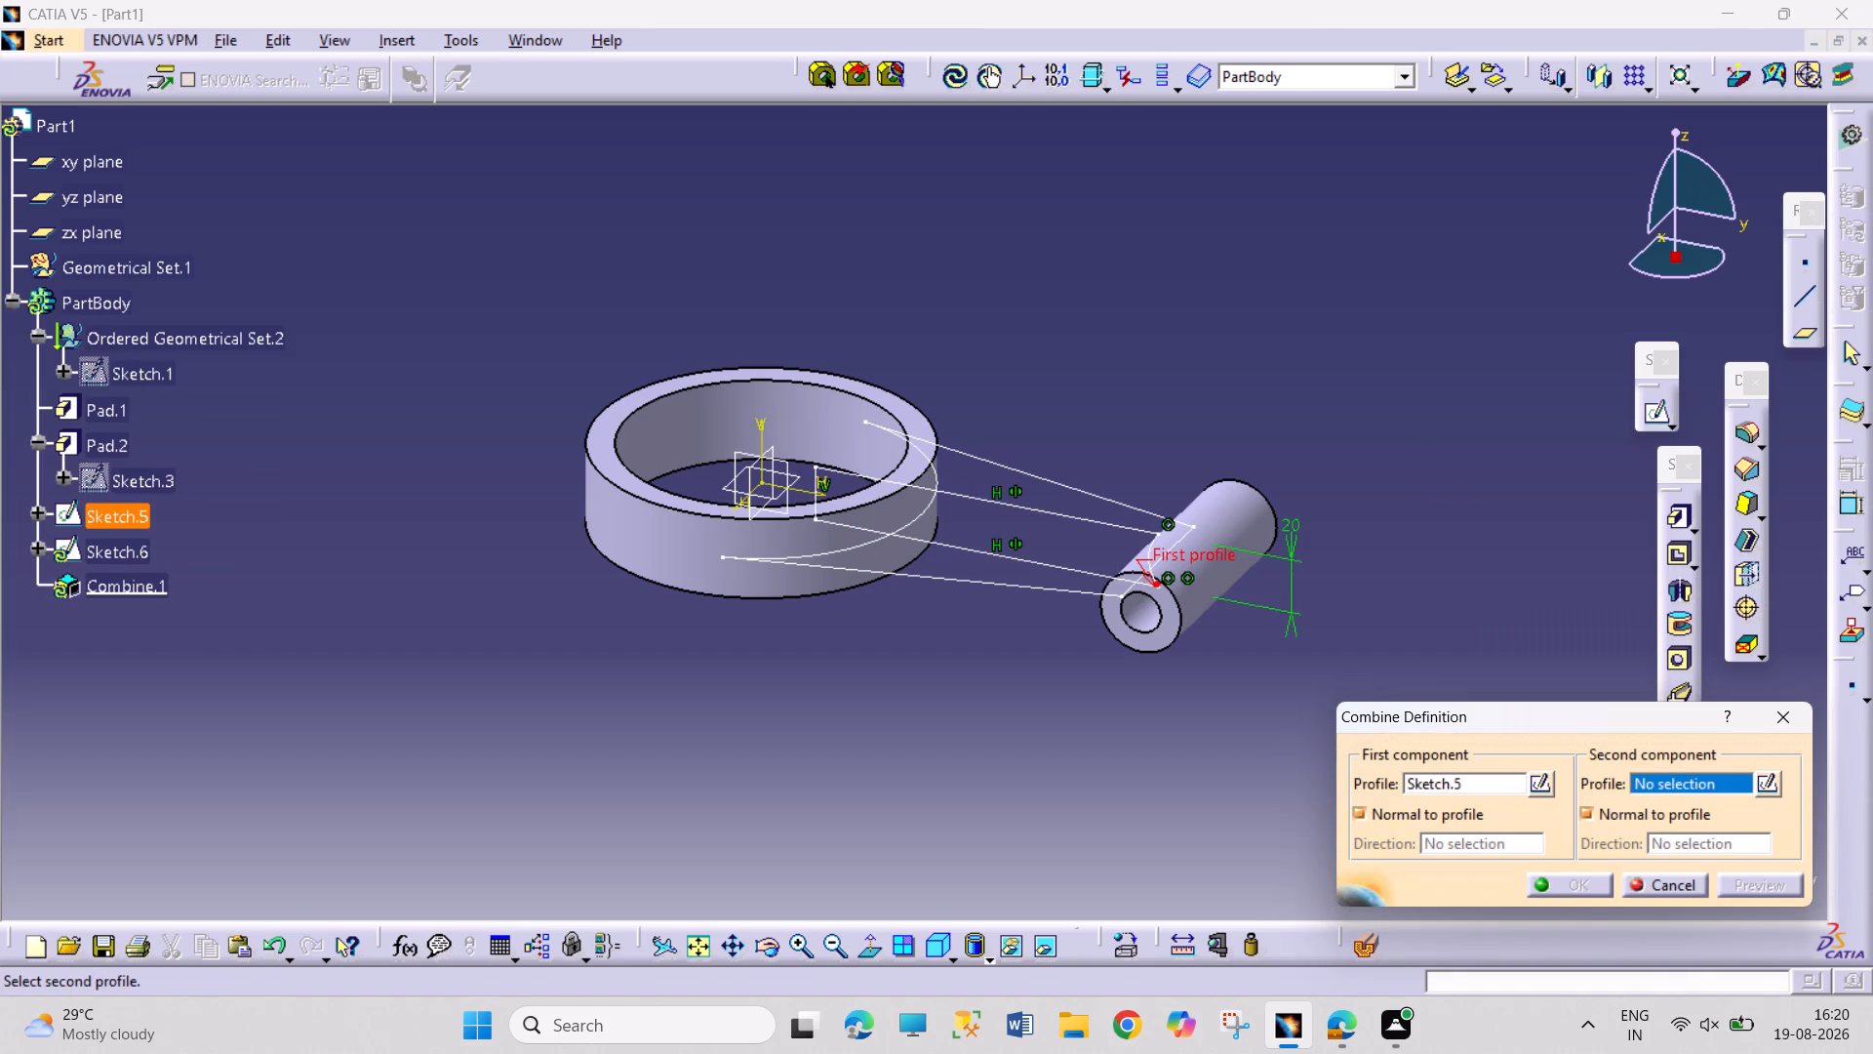
{"action": "left_click", "coordinate": [144, 553]}
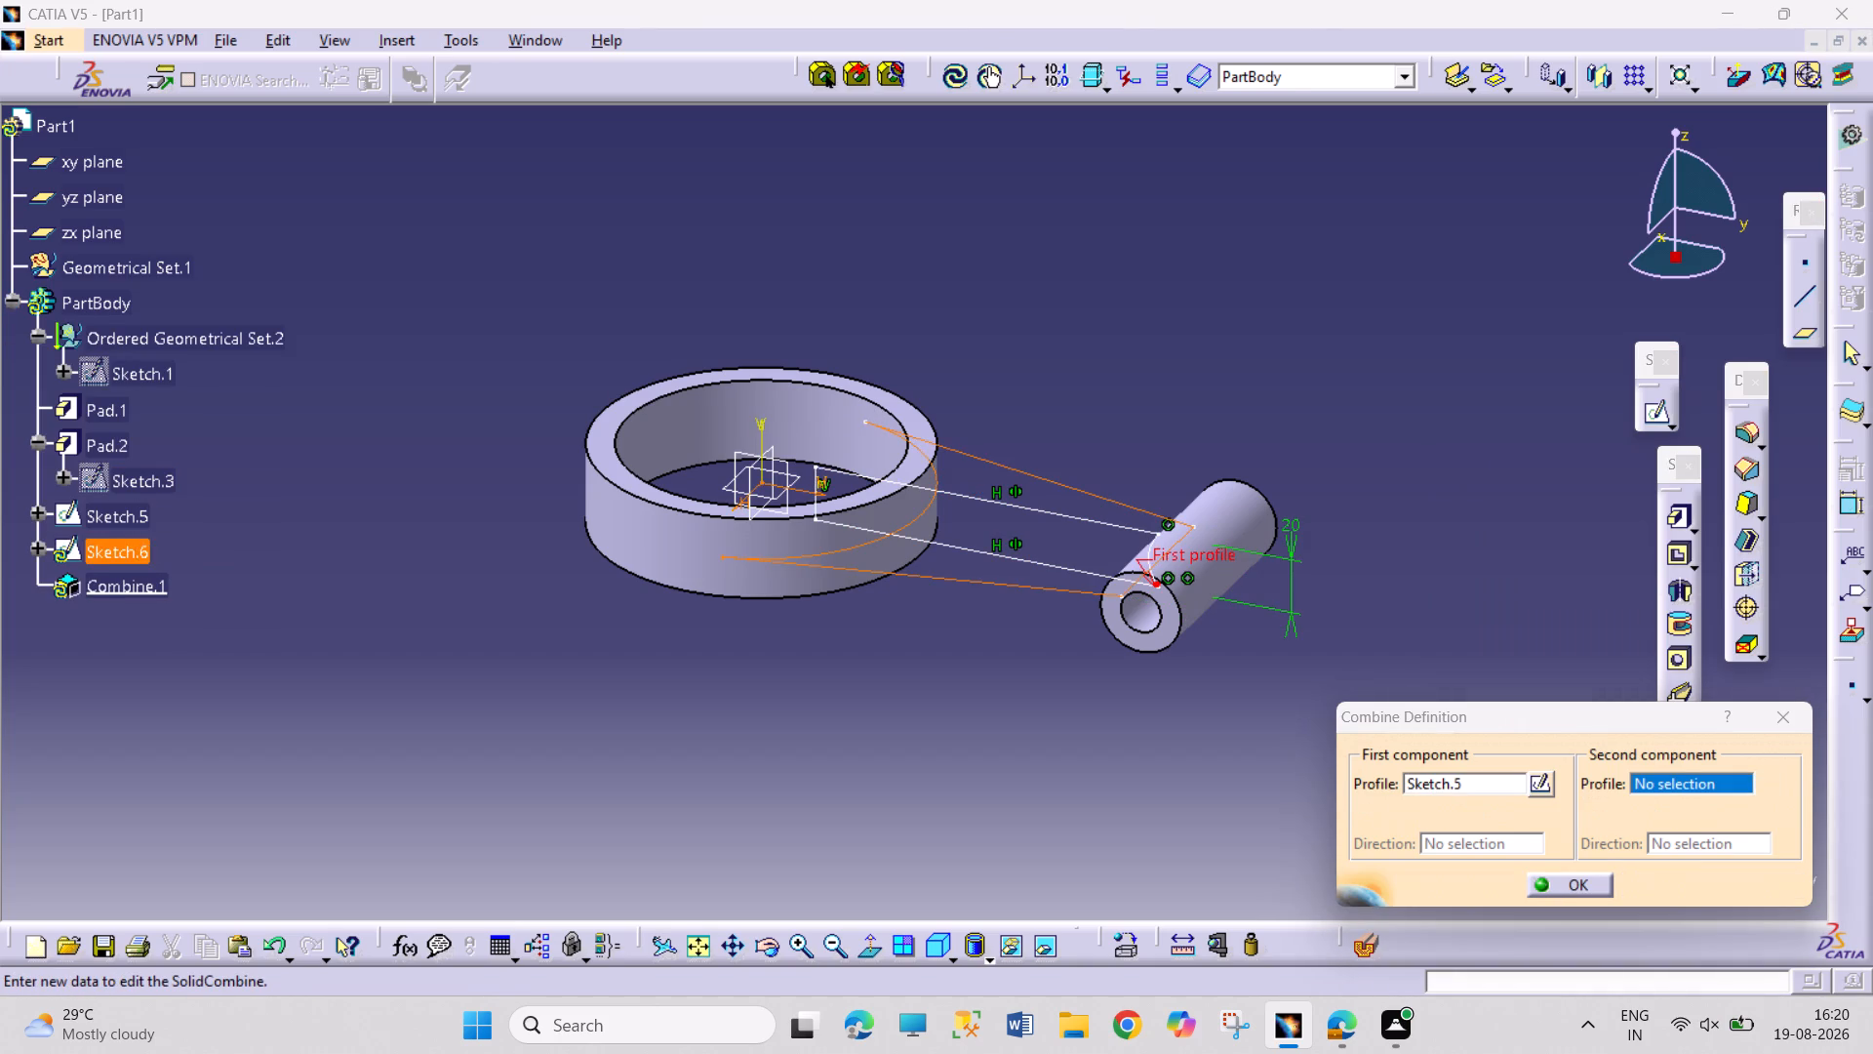
{"action": "left_click", "coordinate": [1585, 875]}
{"action": "left_click", "coordinate": [1417, 752]}
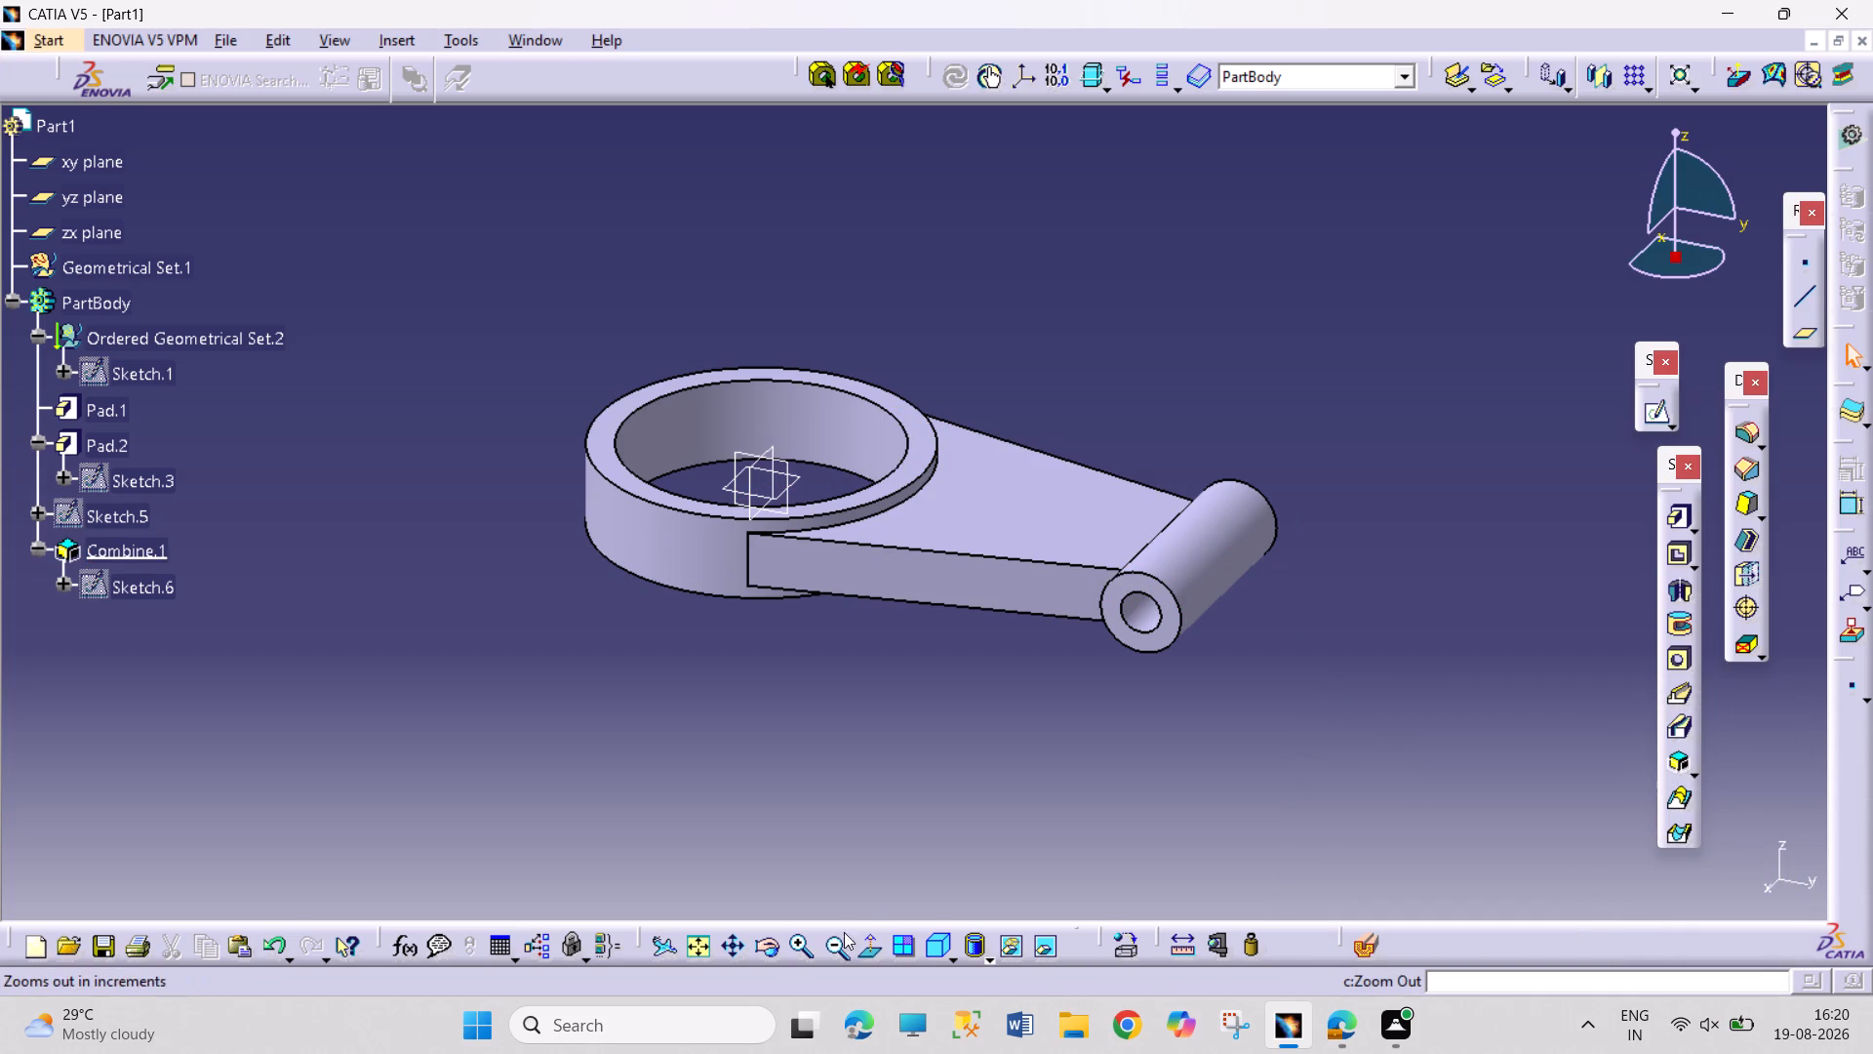
Open a new sketch on the arm's flat tapered face between the ring and the boss.
{"action": "left_click", "coordinate": [771, 947]}
{"action": "left_click_drag", "start_coordinate": [824, 781], "coordinate": [461, 744]}
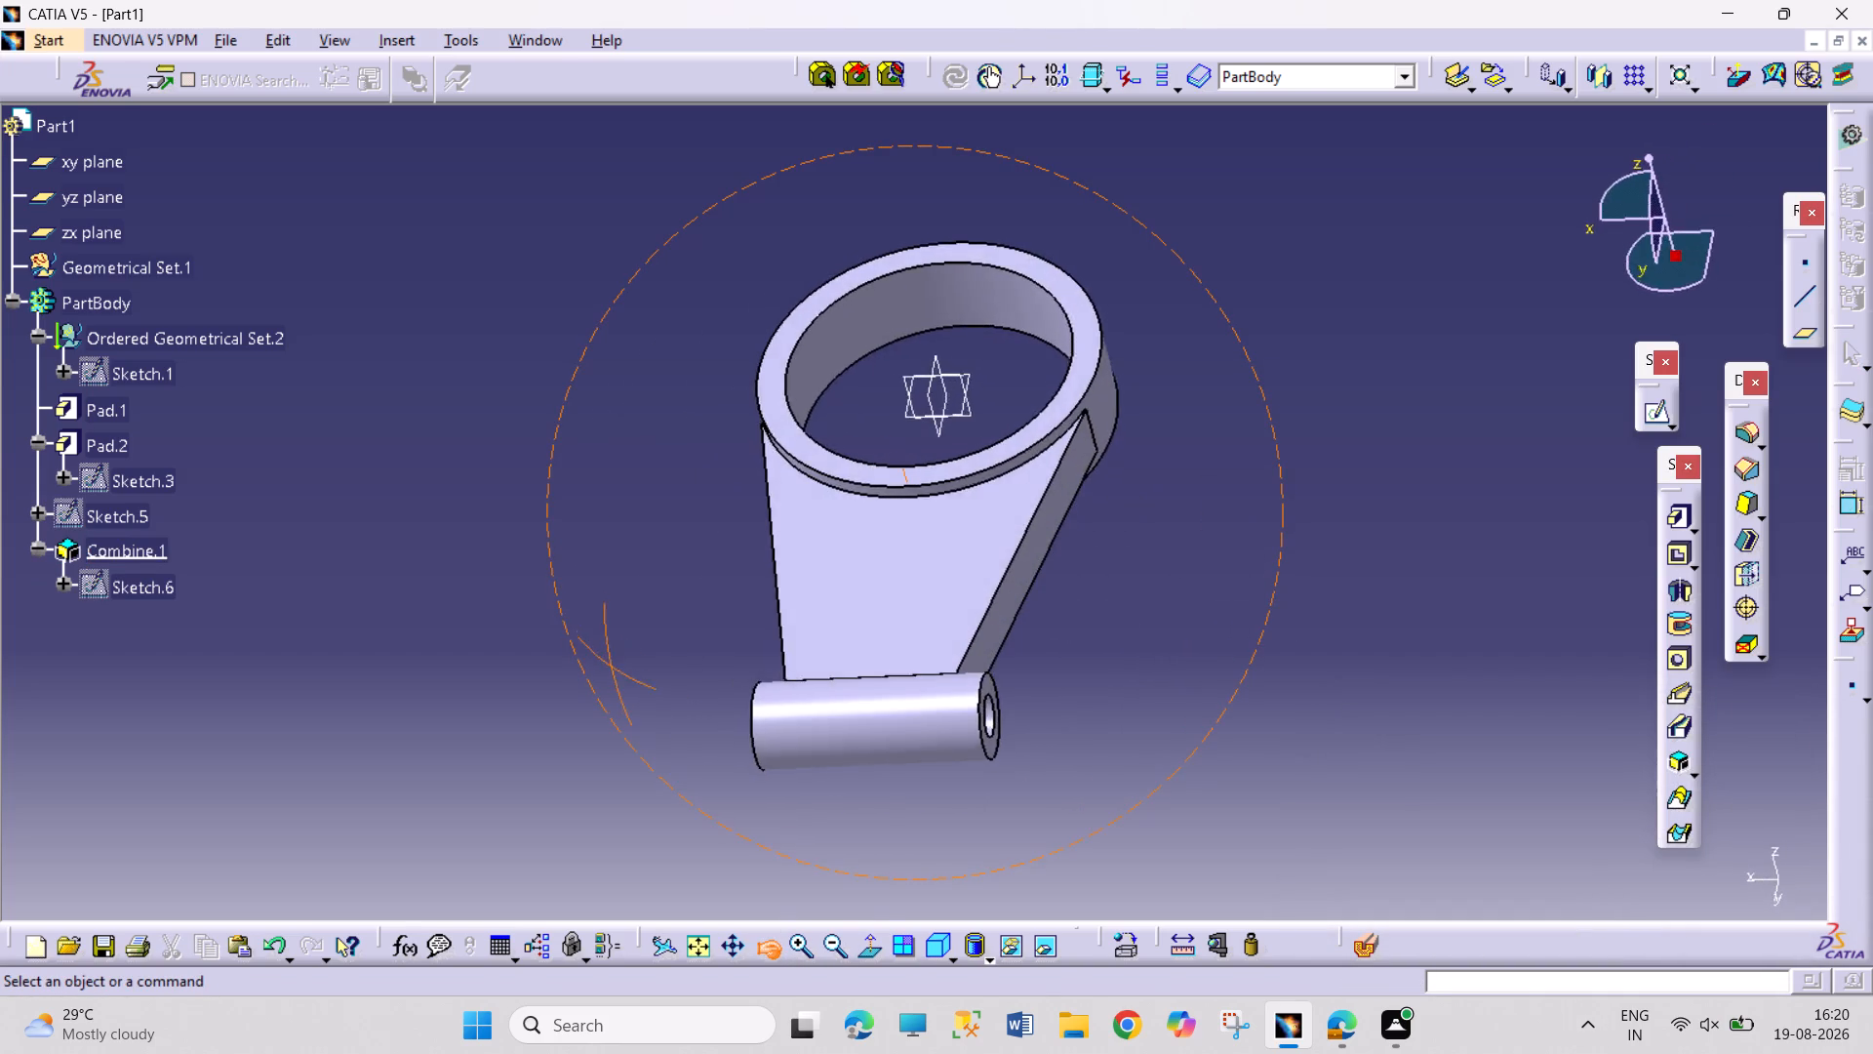
{"action": "left_click_drag", "start_coordinate": [461, 744], "coordinate": [782, 831]}
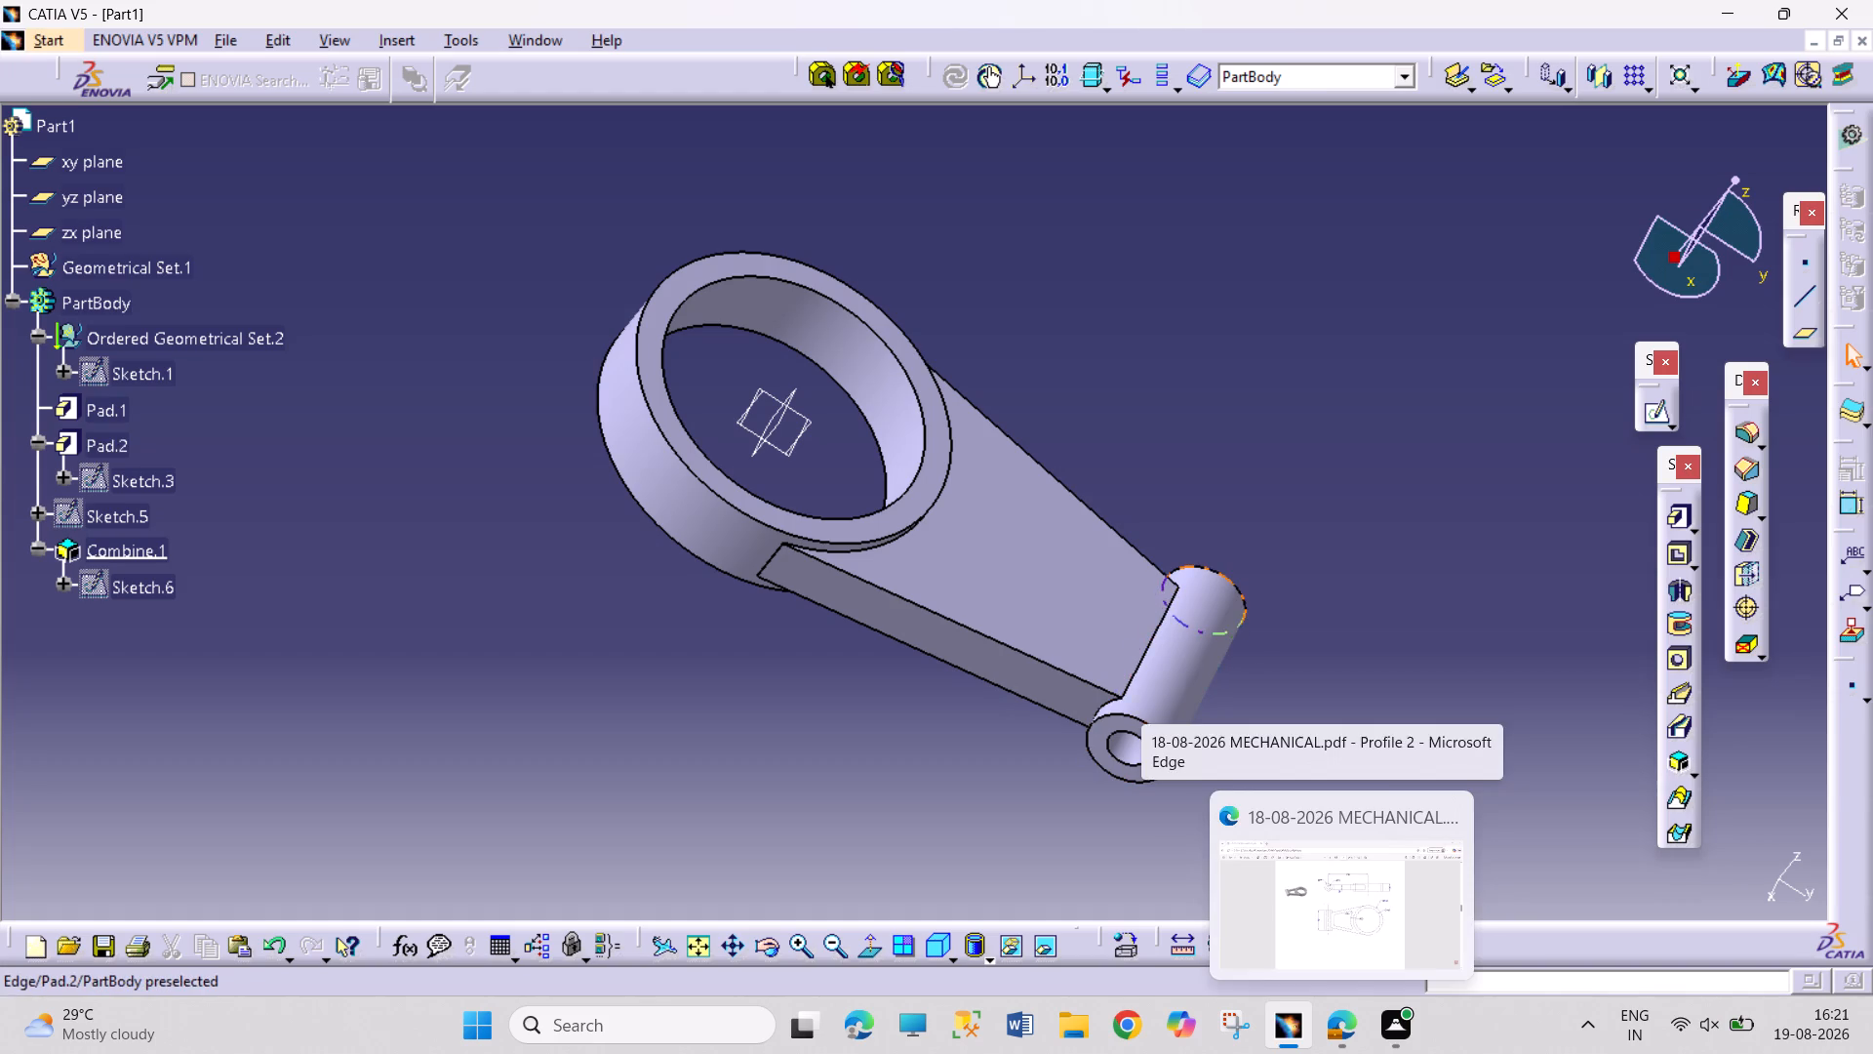
{"action": "left_click", "coordinate": [1089, 570]}
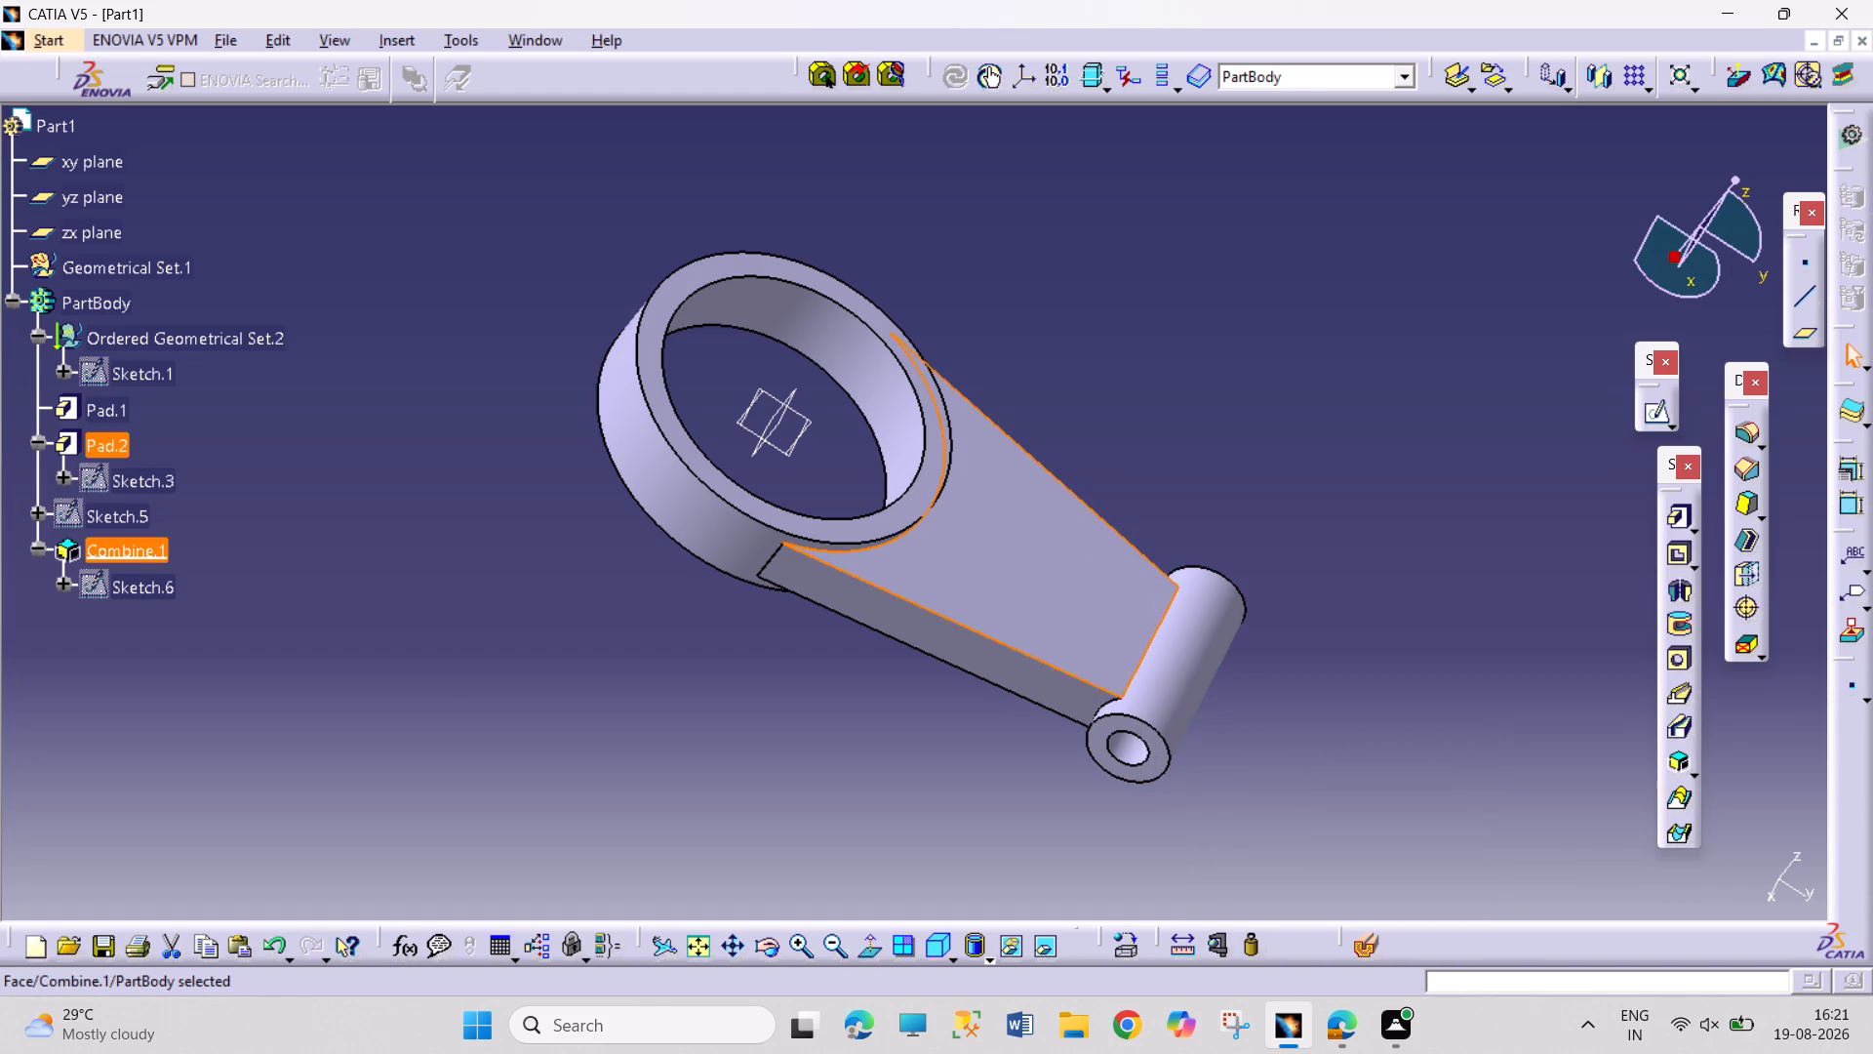
{"action": "left_click", "coordinate": [1649, 415]}
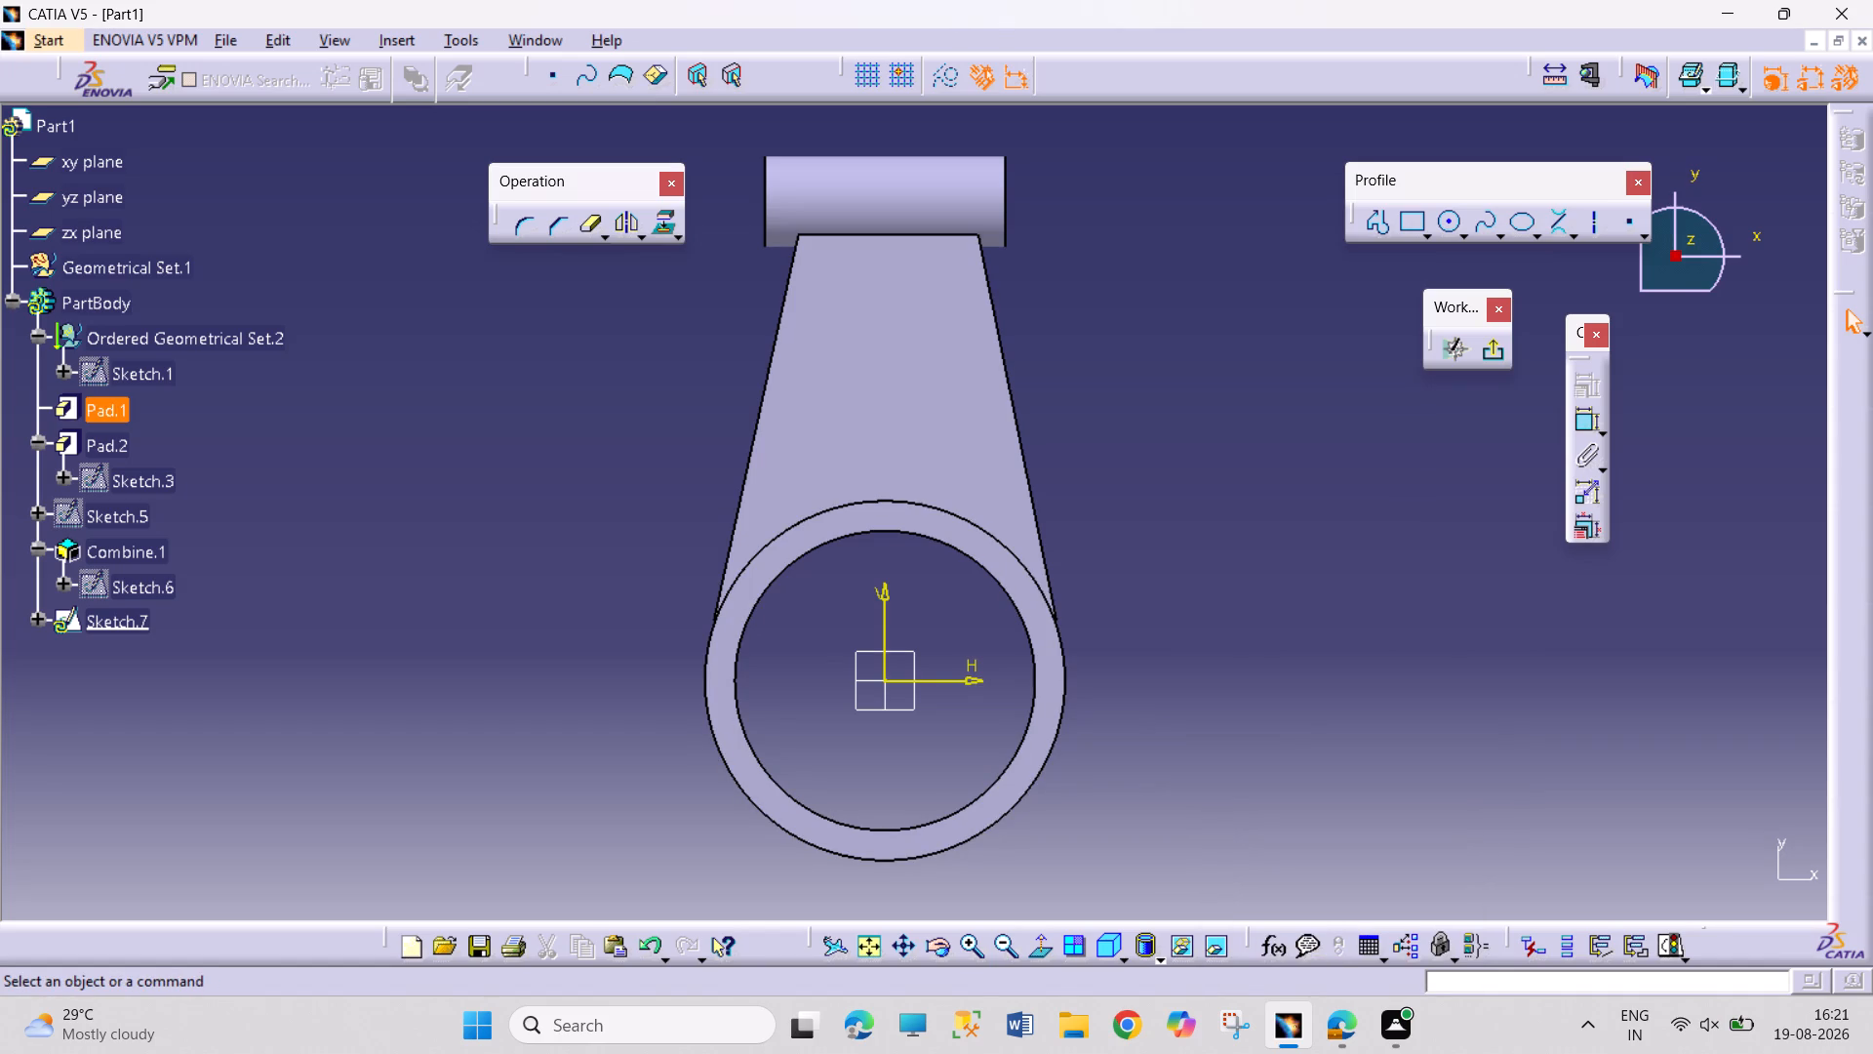
Draw a circle centred on the sketch origin, around the ring, and dimension its diameter to 140 mm.
{"action": "left_click", "coordinate": [1451, 229]}
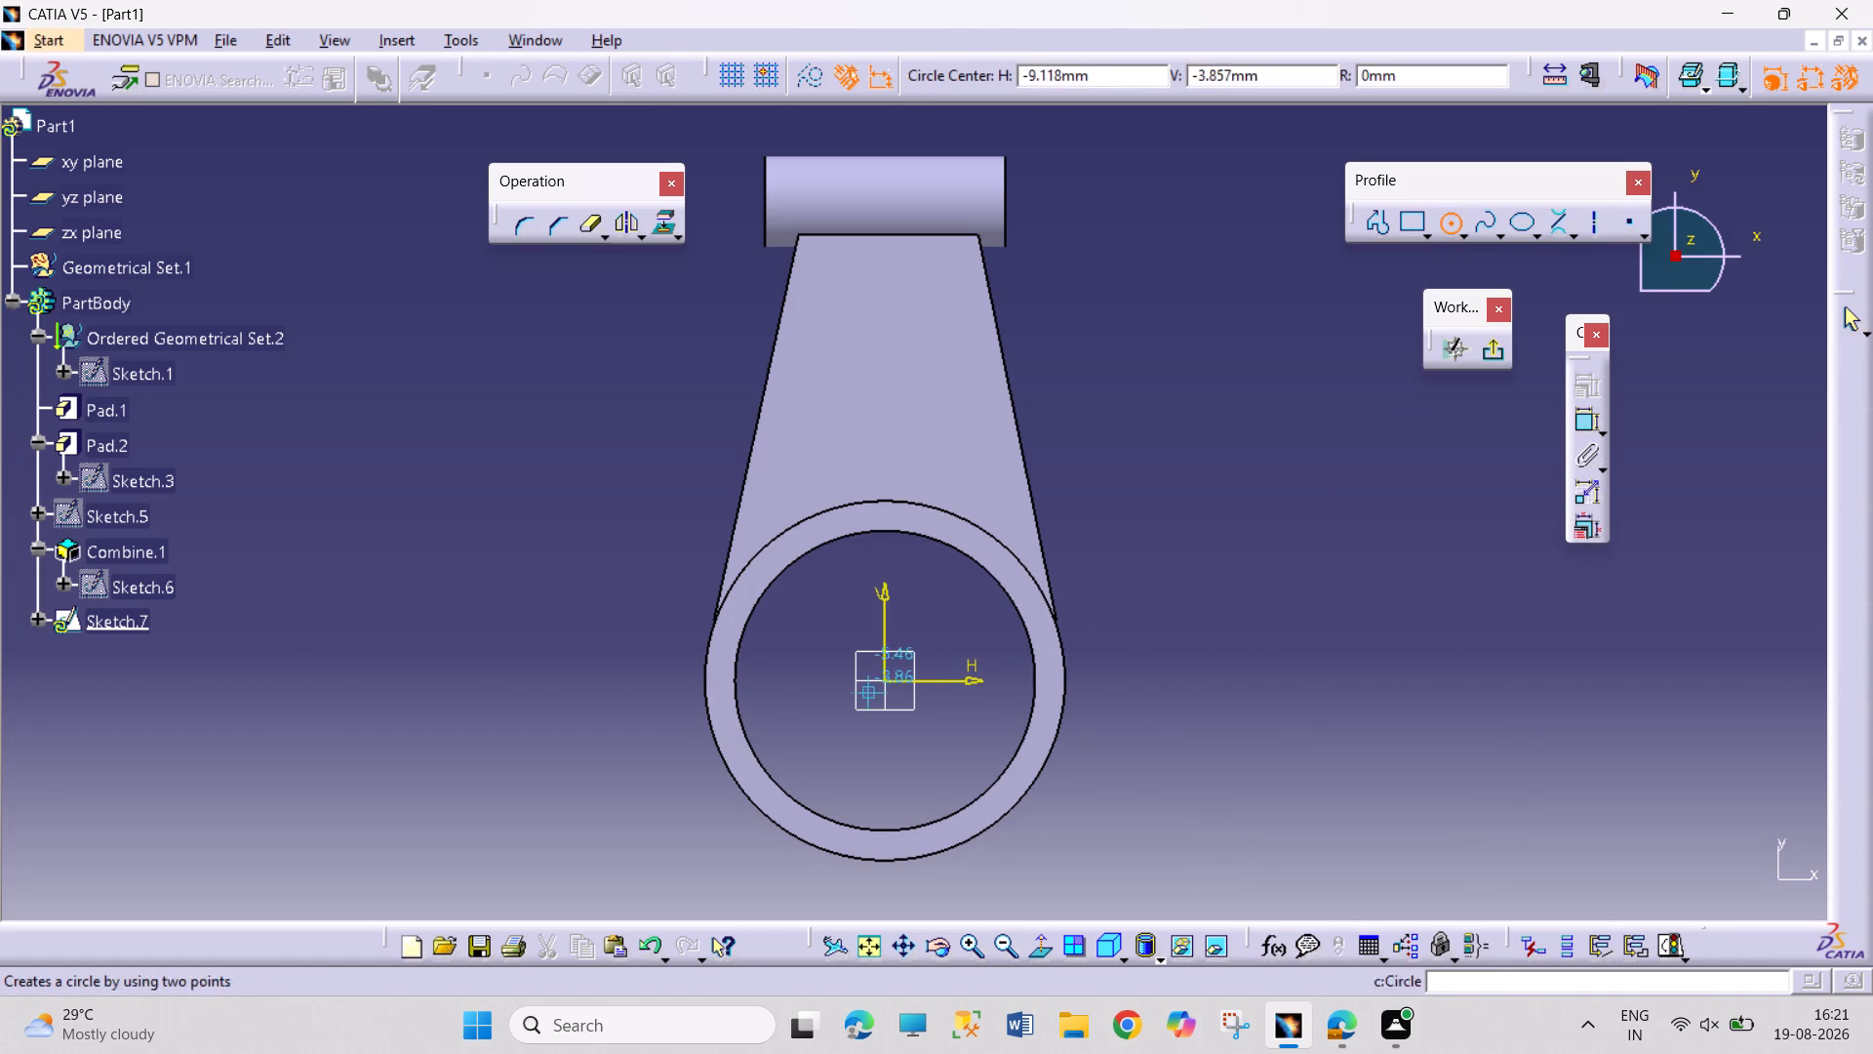
{"action": "left_click", "coordinate": [884, 678]}
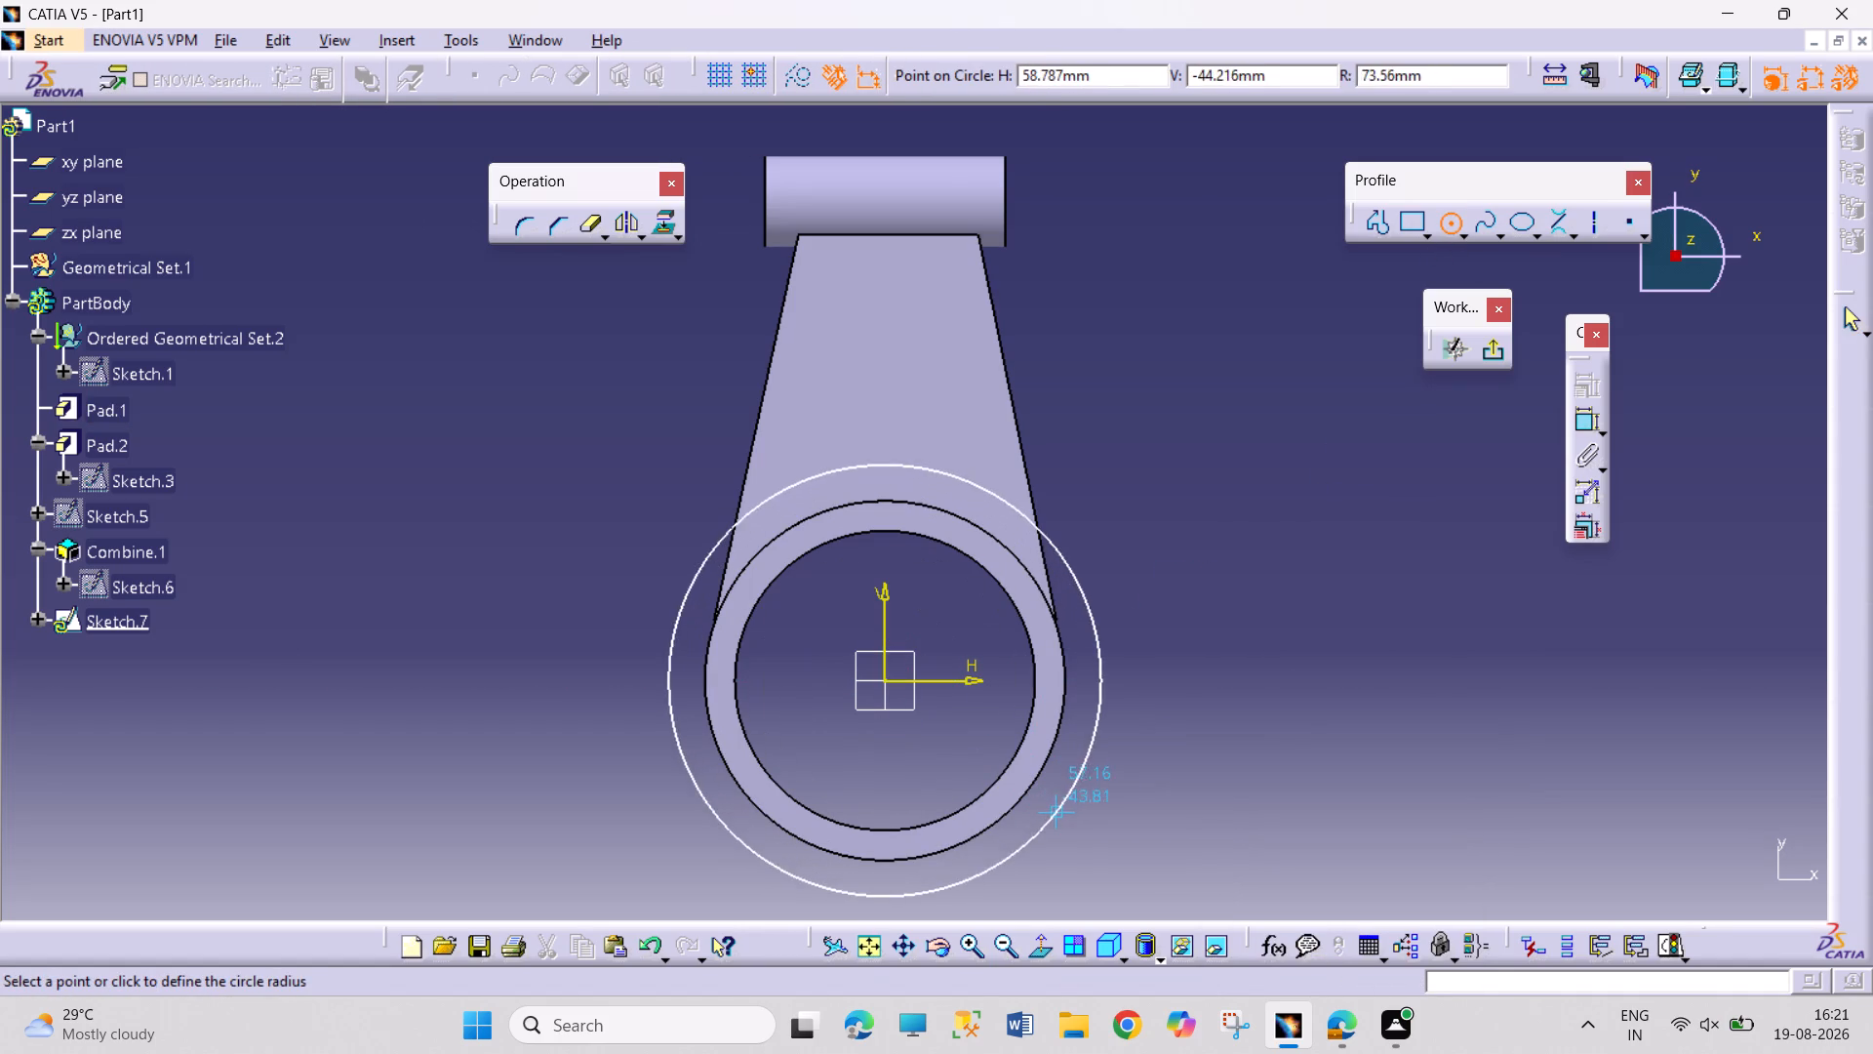
{"action": "left_click", "coordinate": [1059, 812]}
{"action": "left_click", "coordinate": [1579, 429]}
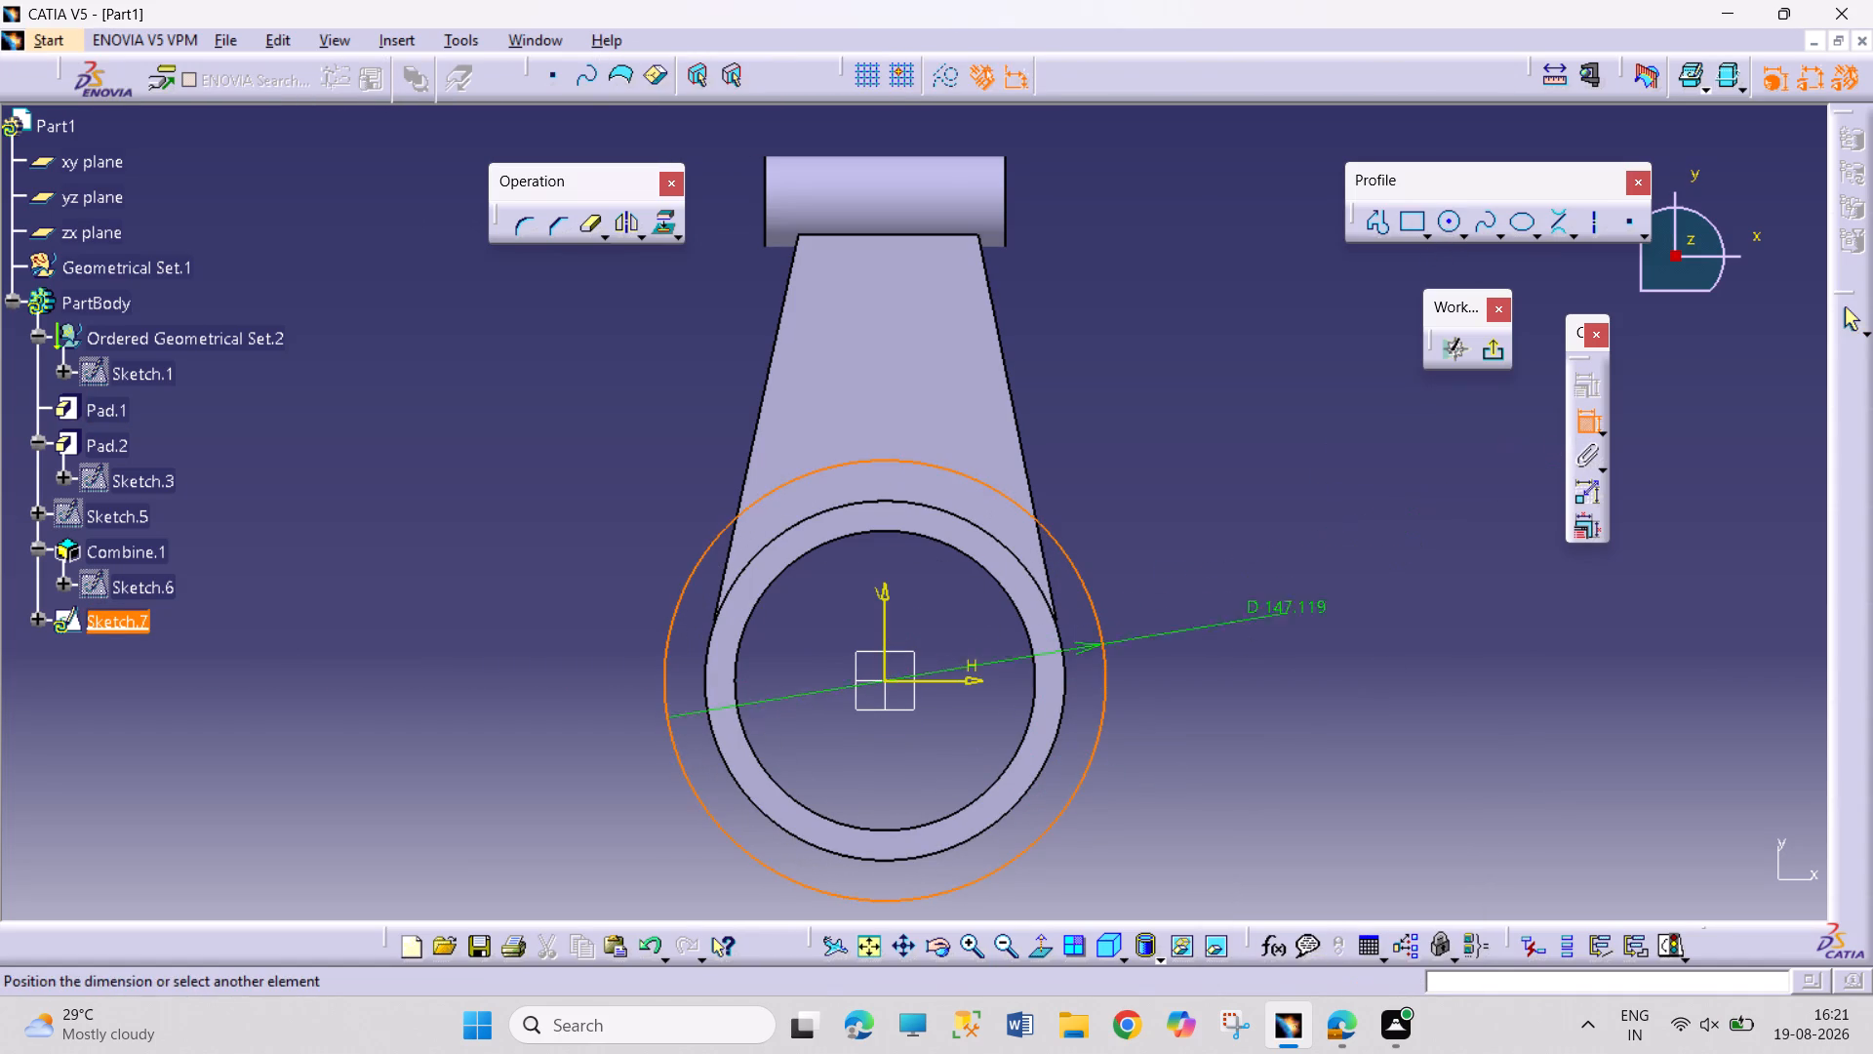
{"action": "left_click", "coordinate": [1231, 655]}
{"action": "double_click", "coordinate": [1245, 649]}
{"action": "type", "text": "140"}
{"action": "key", "text": "Return"}
{"action": "left_click", "coordinate": [1340, 555]}
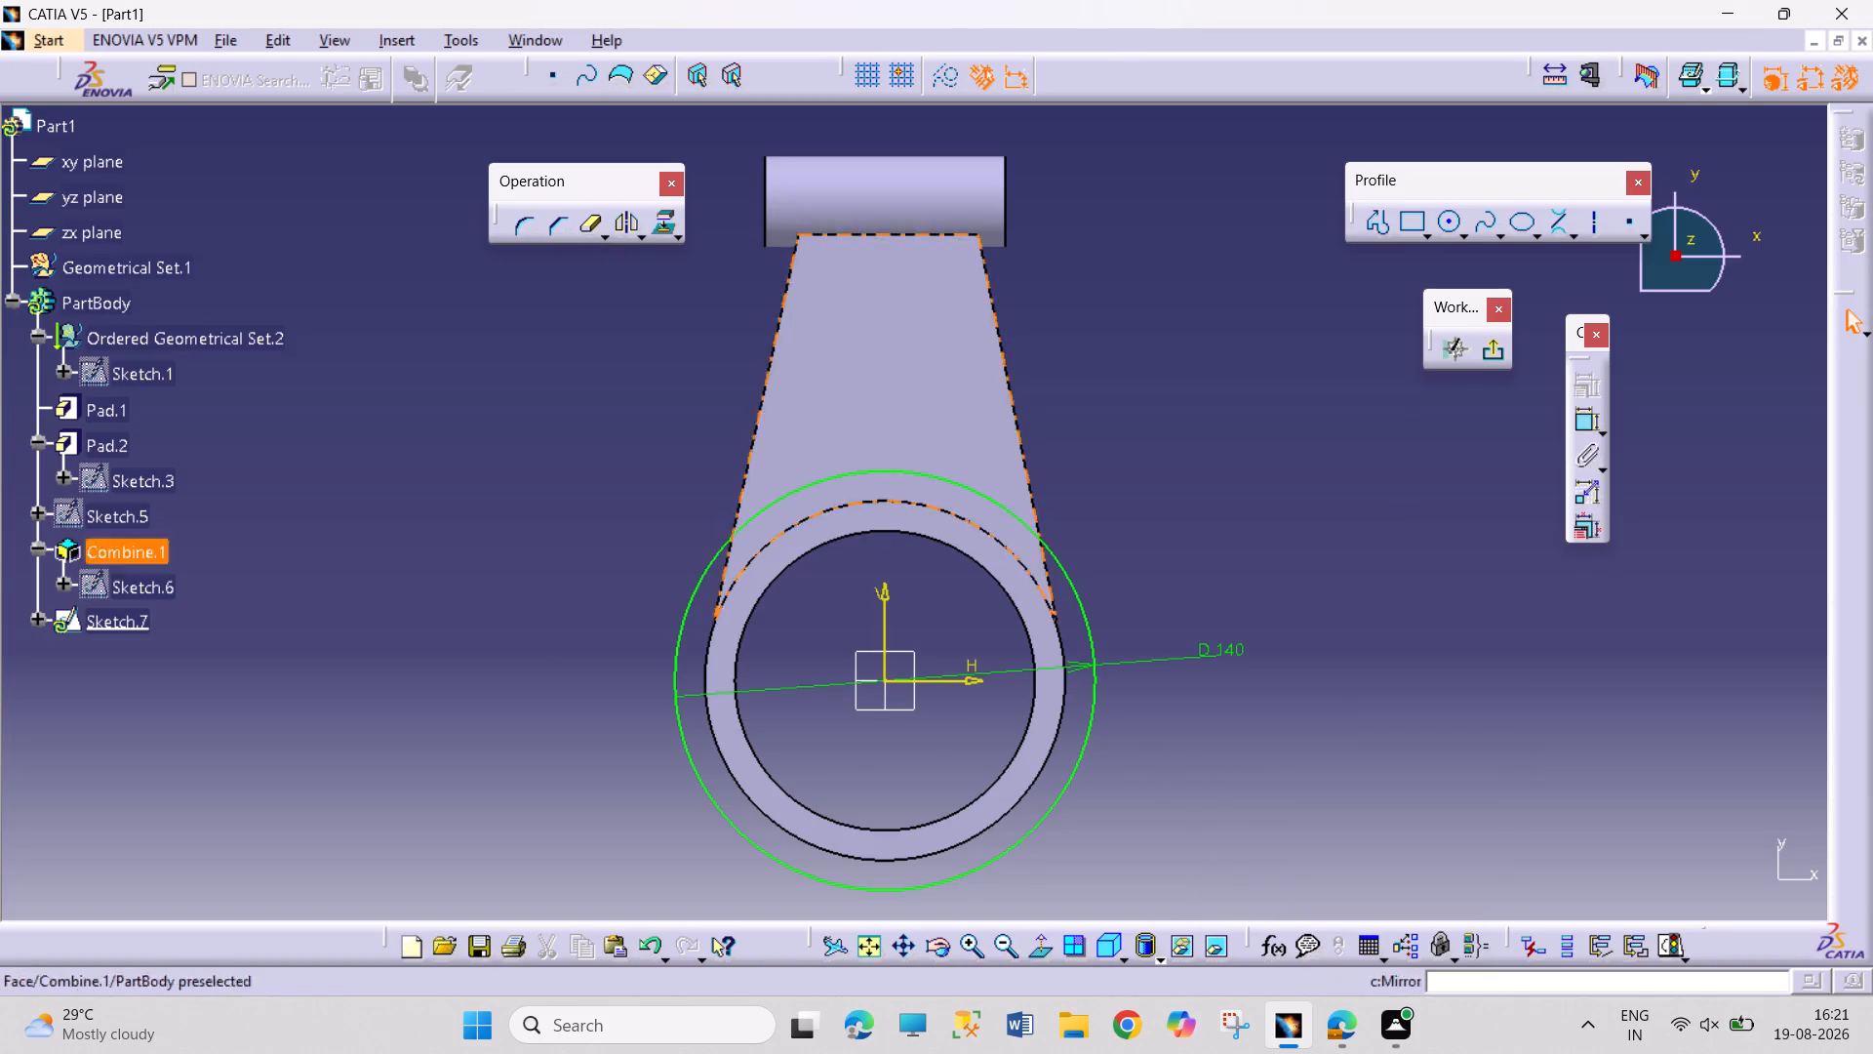
Draw a horizontal line about 38 mm long across the arm's narrow end, just below the boss.
{"action": "left_click", "coordinate": [1577, 236]}
{"action": "left_click", "coordinate": [1601, 255]}
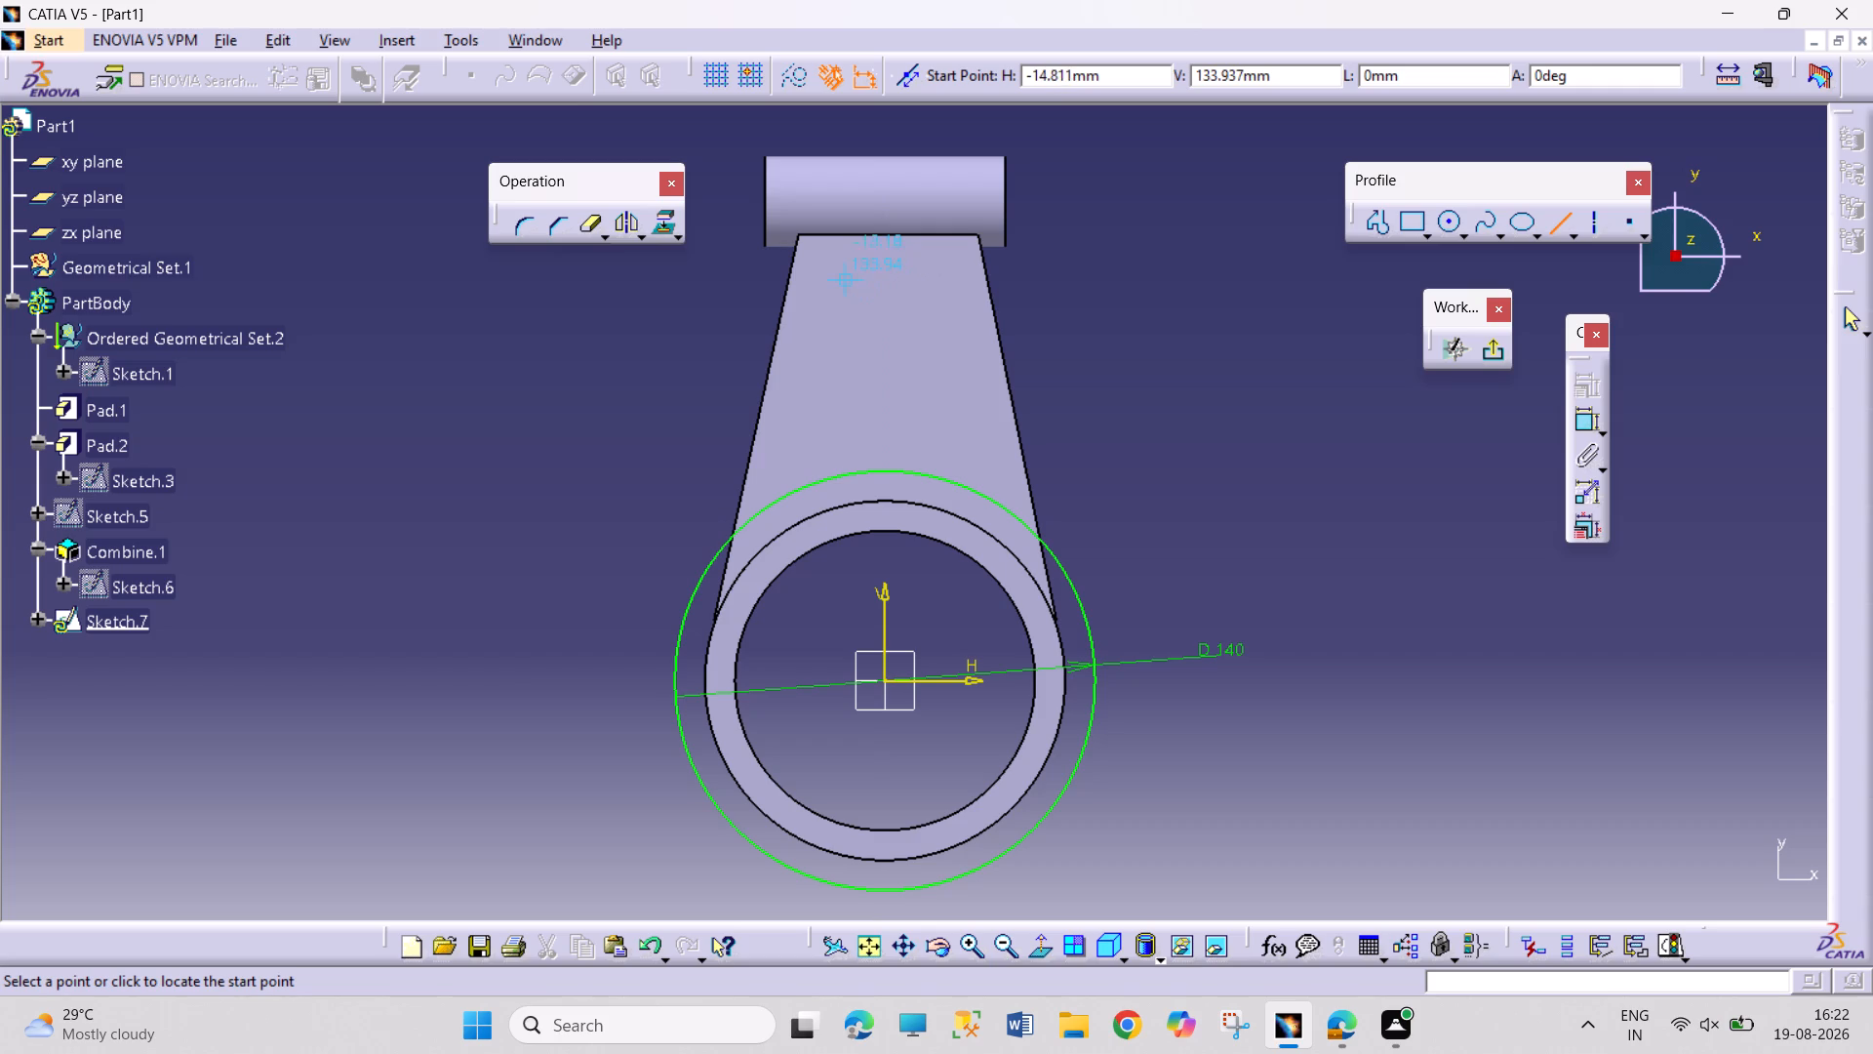
{"action": "left_click", "coordinate": [828, 275]}
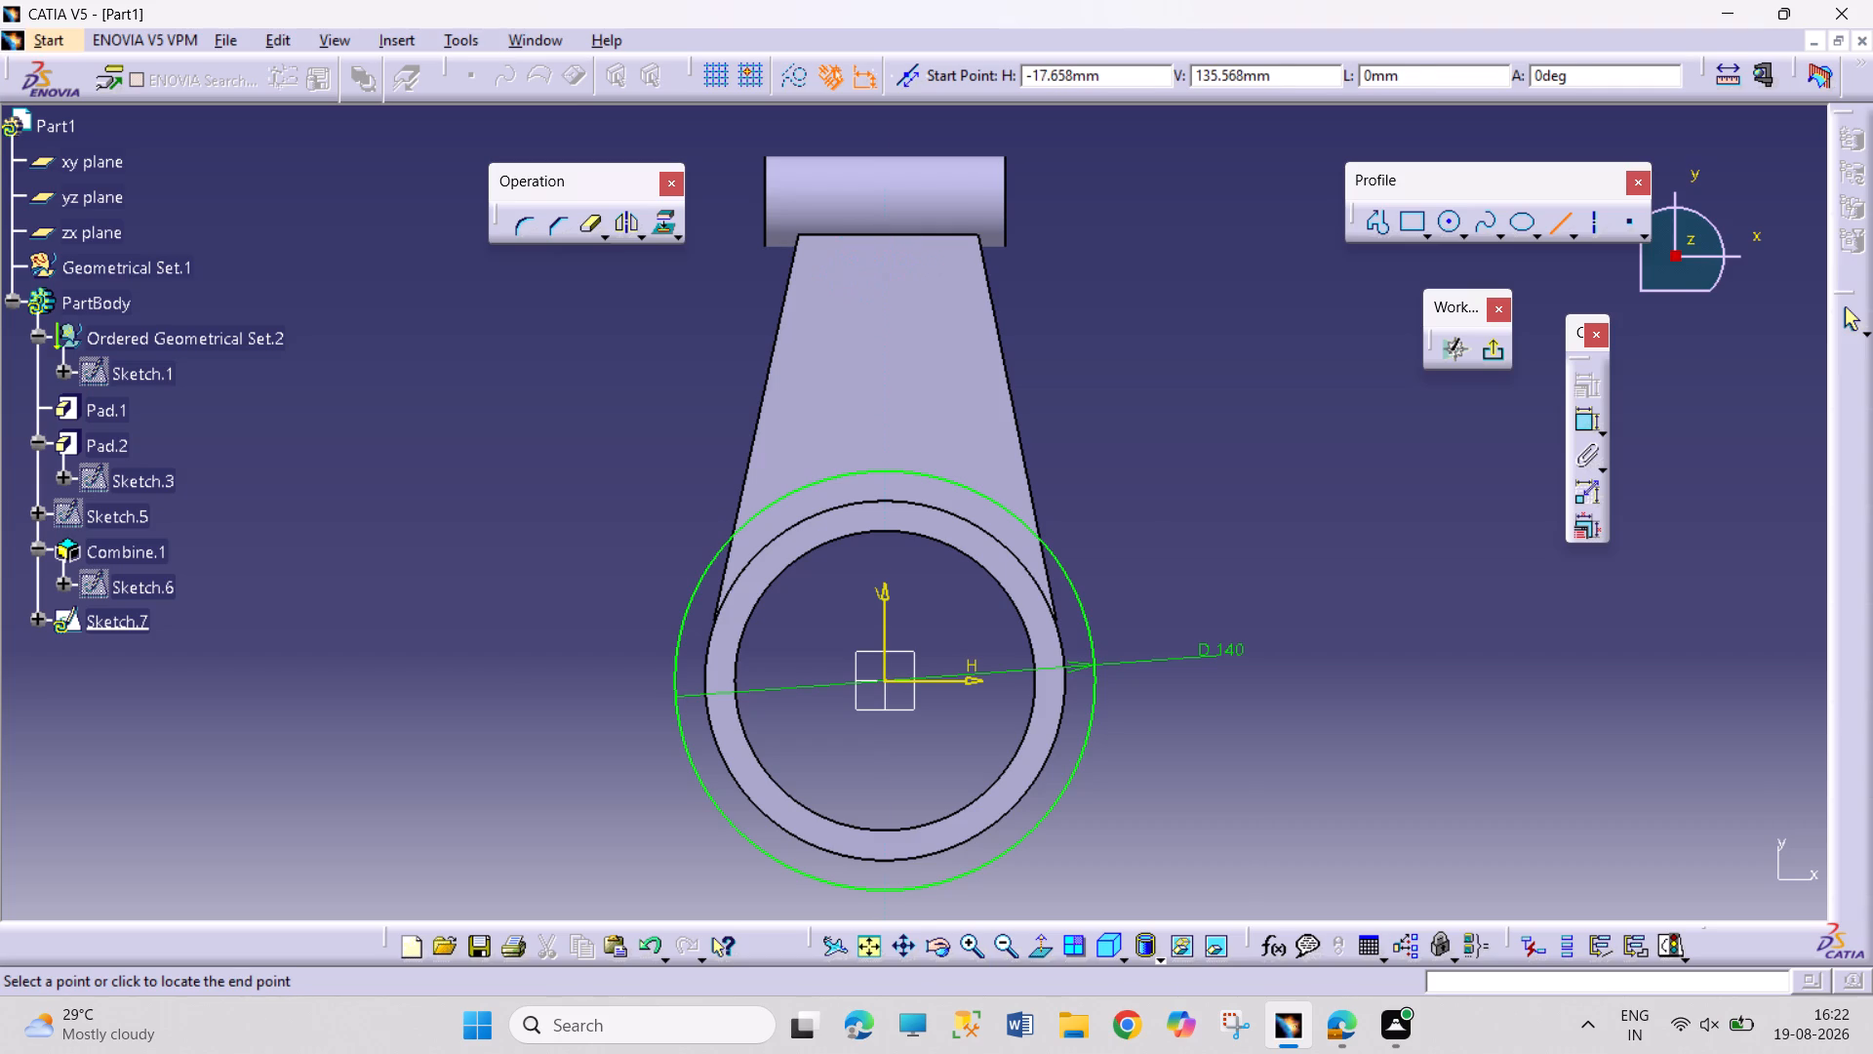
{"action": "left_click", "coordinate": [943, 275]}
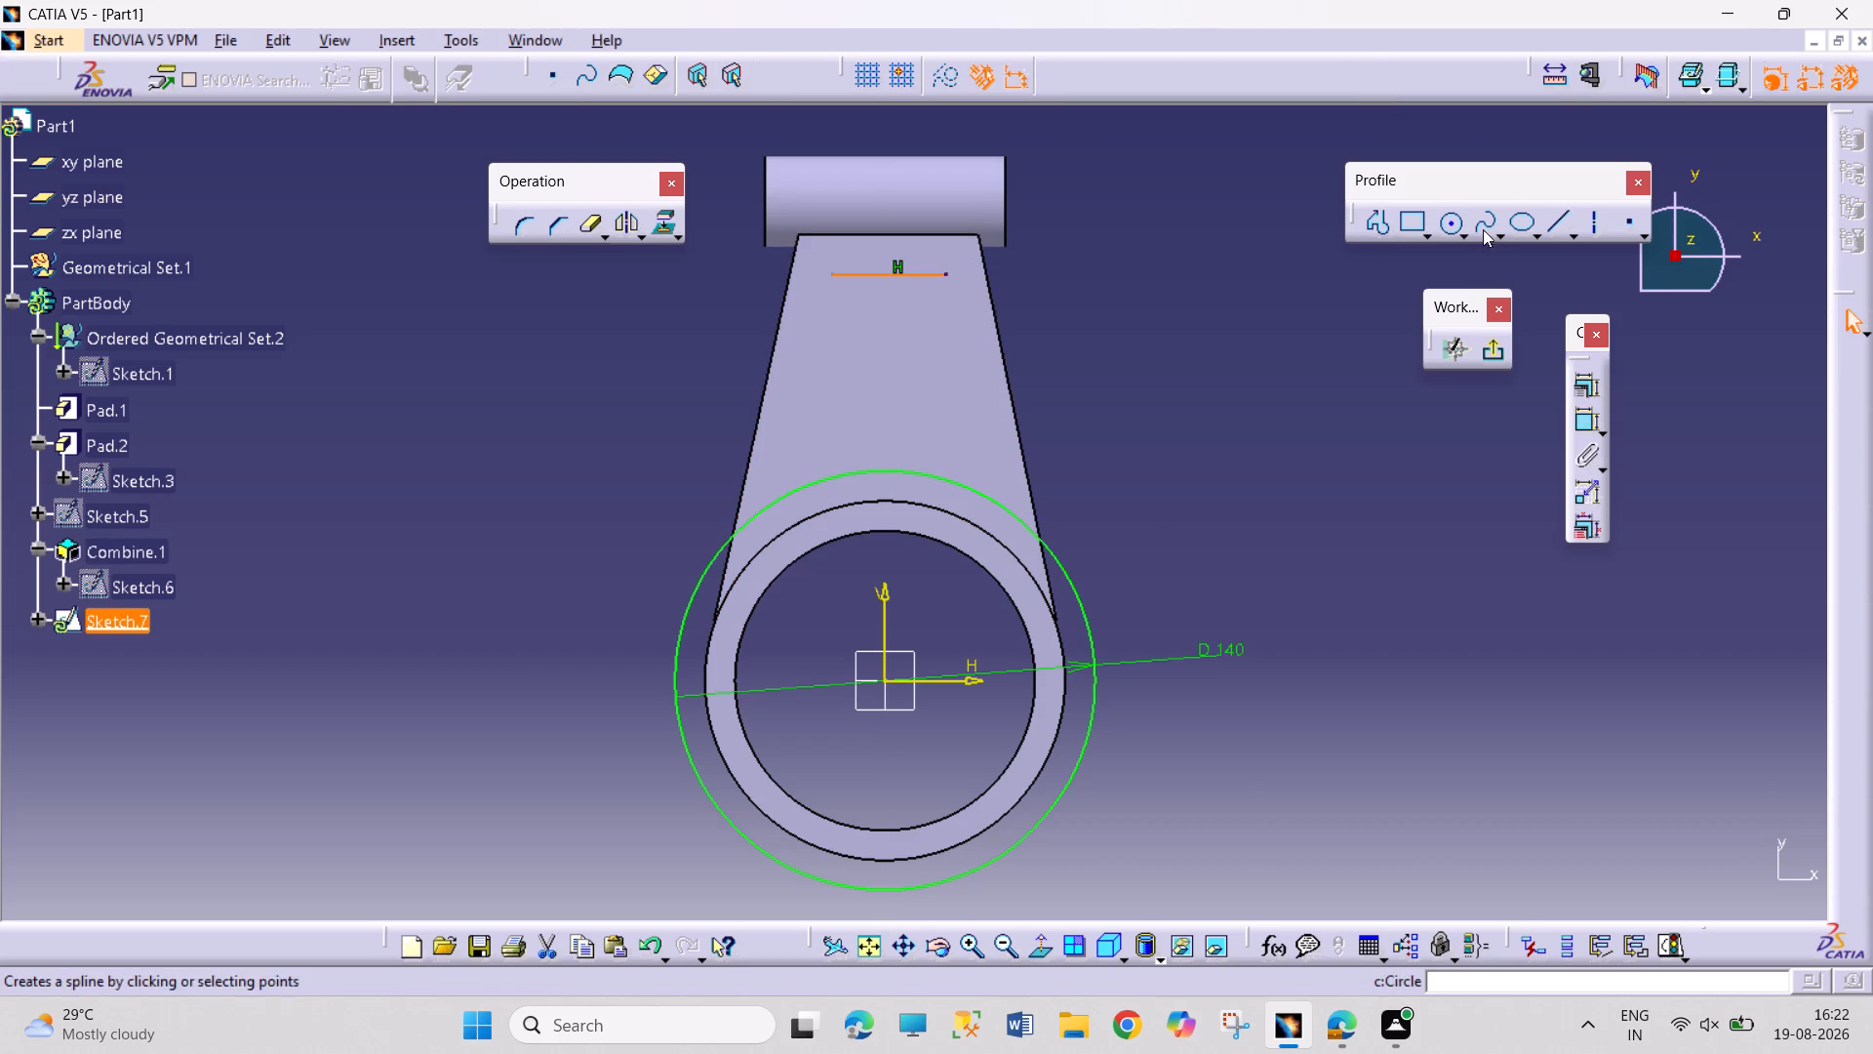
Draw a slanted line from the horizontal line's end nearest the +H side down towards the 140 mm circle.
{"action": "left_click", "coordinate": [1290, 330]}
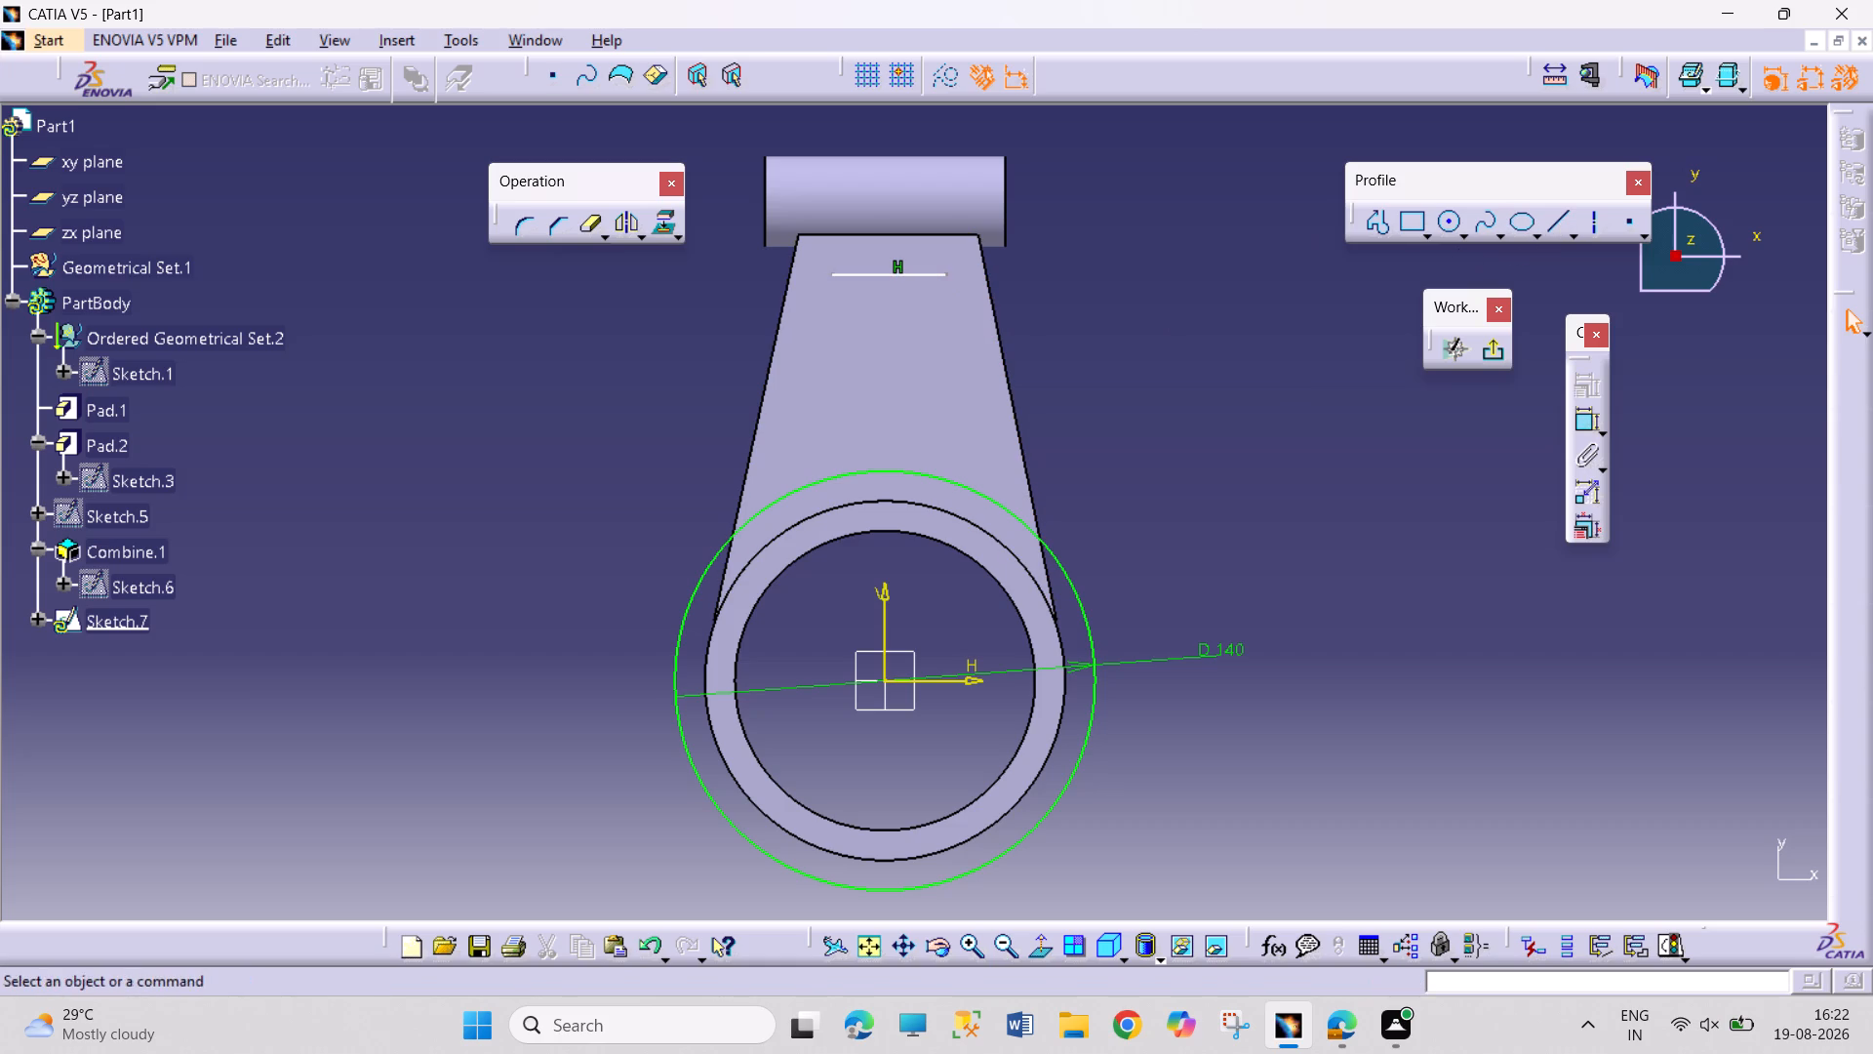
{"action": "left_click", "coordinate": [1558, 216]}
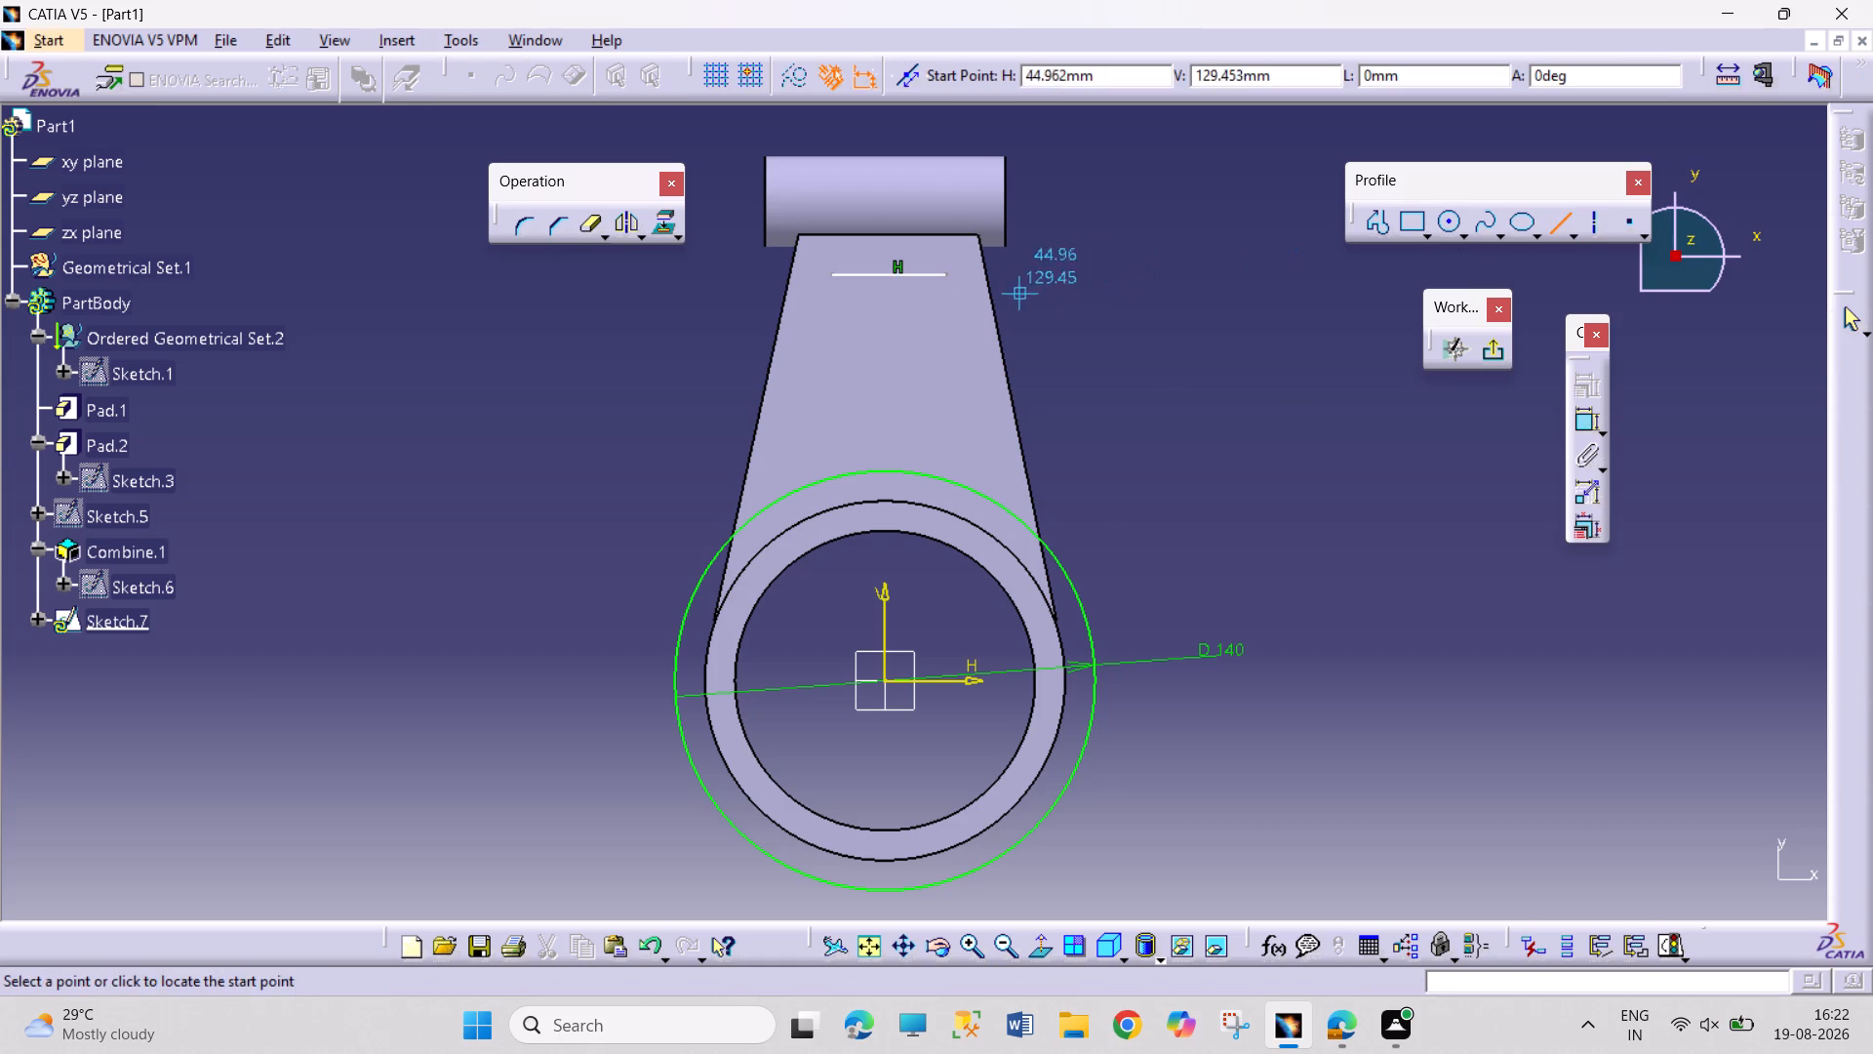
{"action": "left_click", "coordinate": [946, 273]}
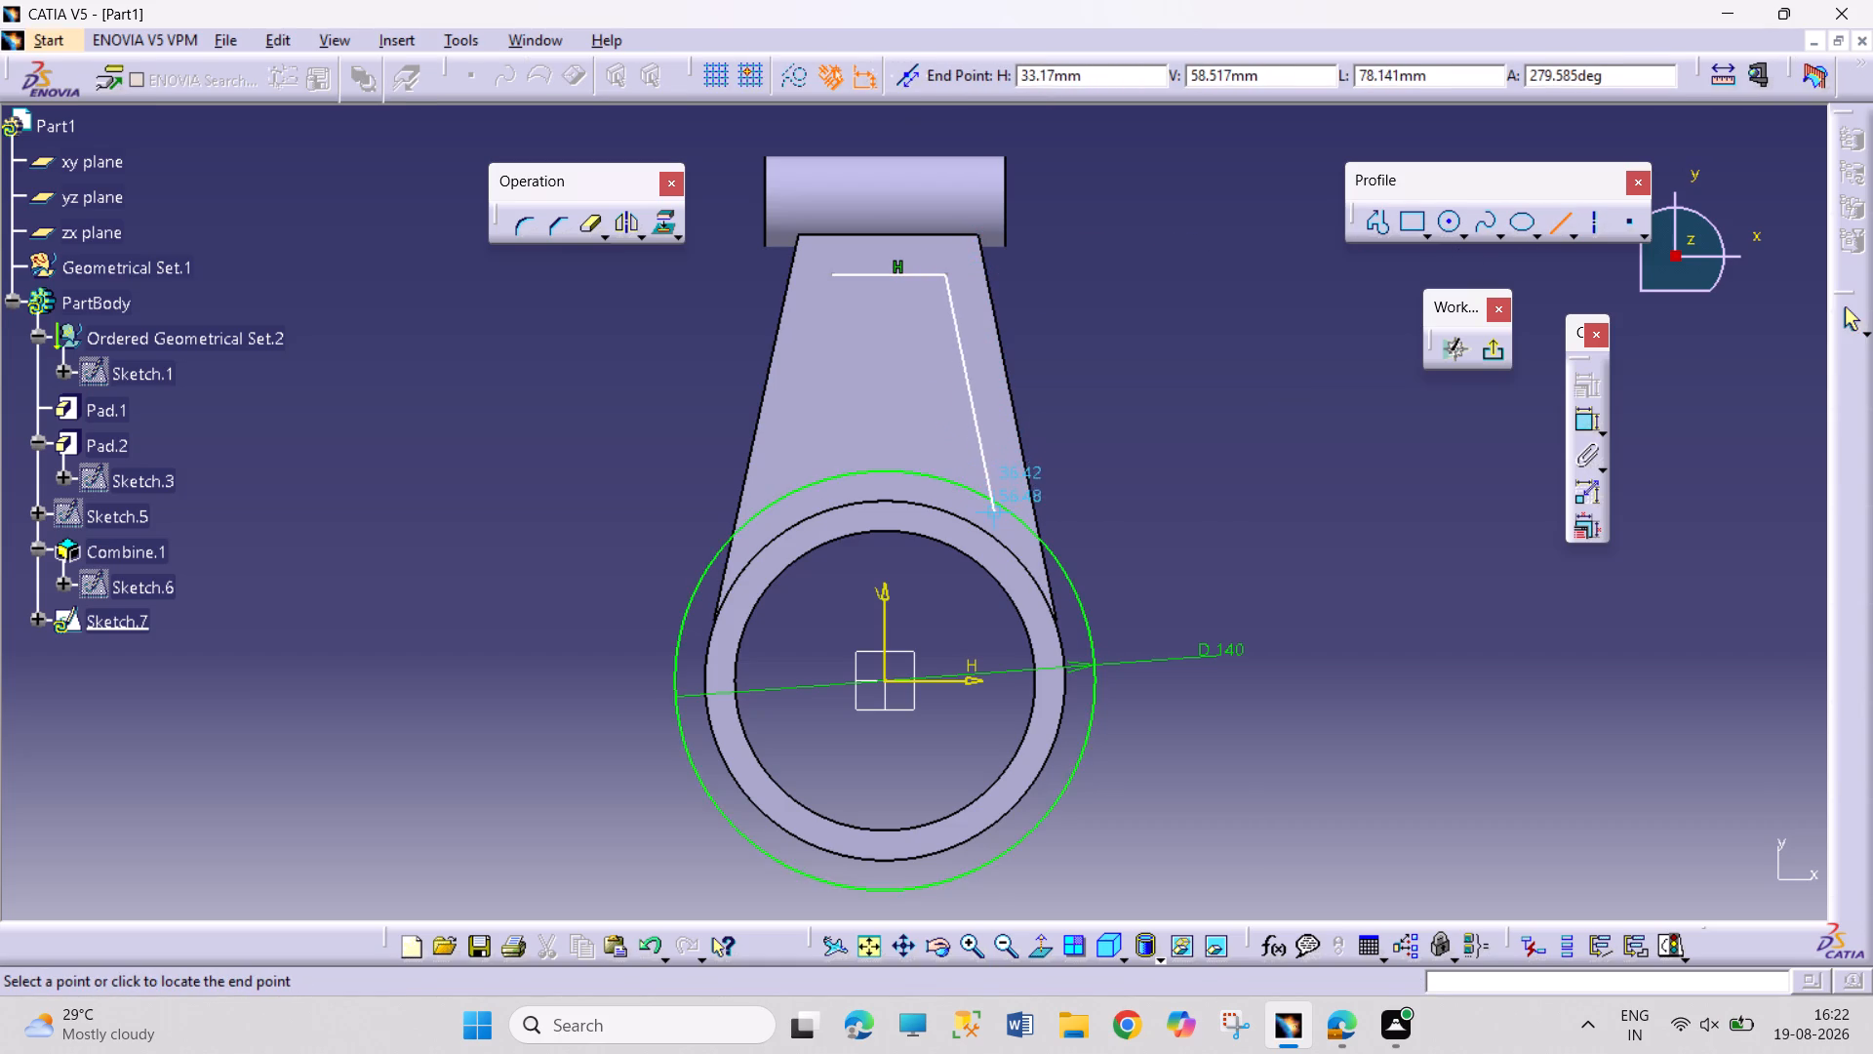
{"action": "left_click", "coordinate": [969, 457]}
{"action": "left_click", "coordinate": [1173, 429]}
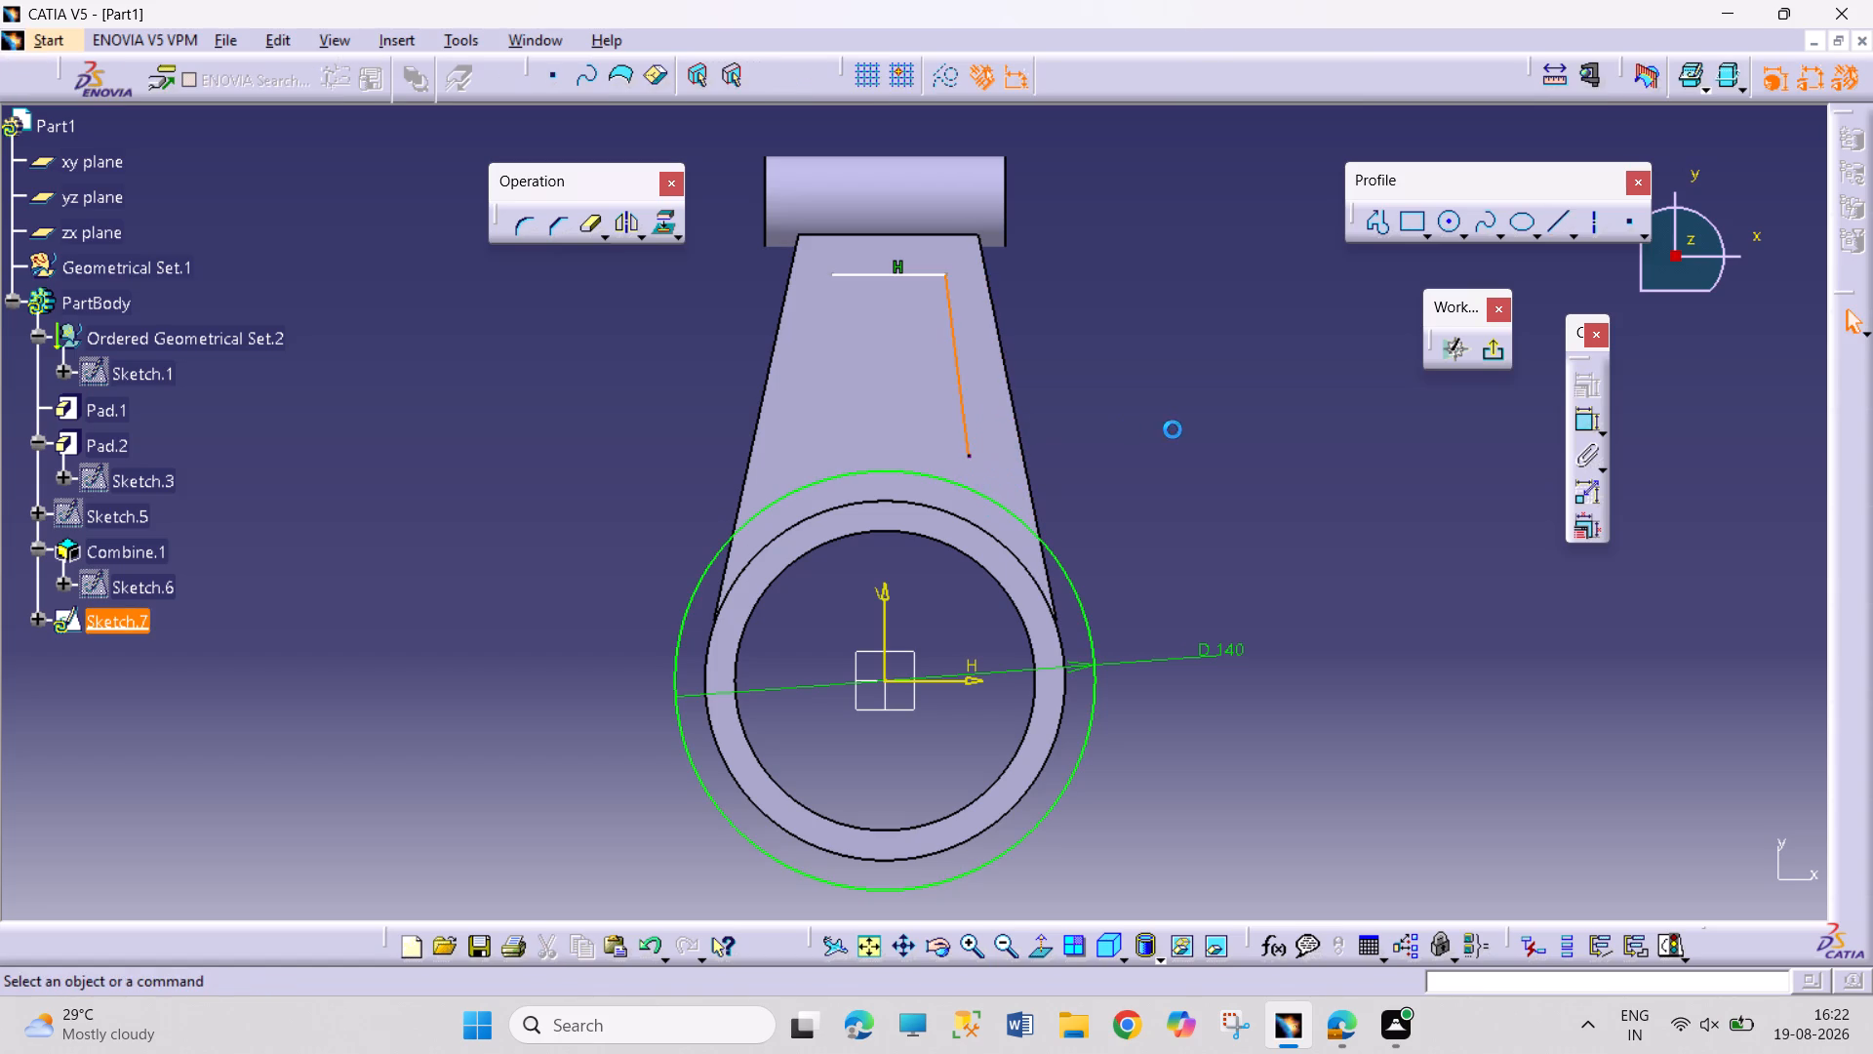
Mirror the slanted line about the sketch's vertical axis.
{"action": "left_click", "coordinate": [962, 402]}
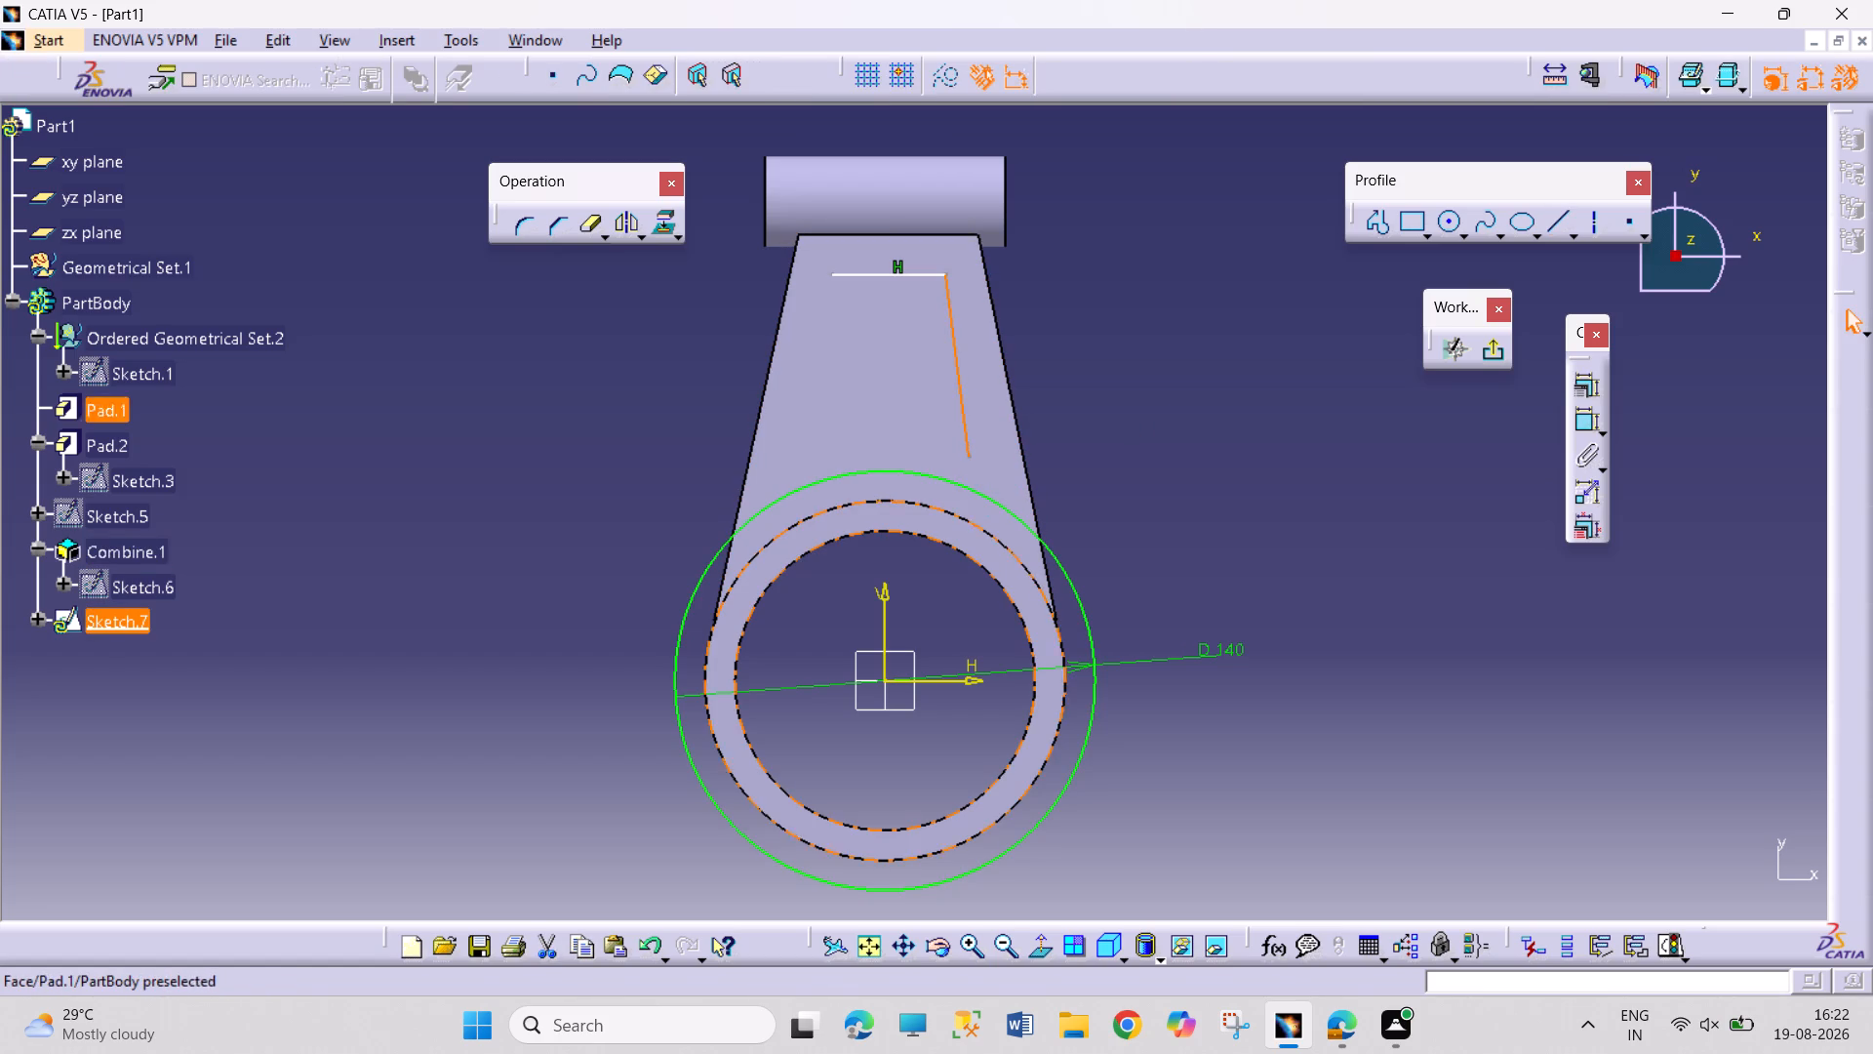
{"action": "left_click", "coordinate": [630, 224]}
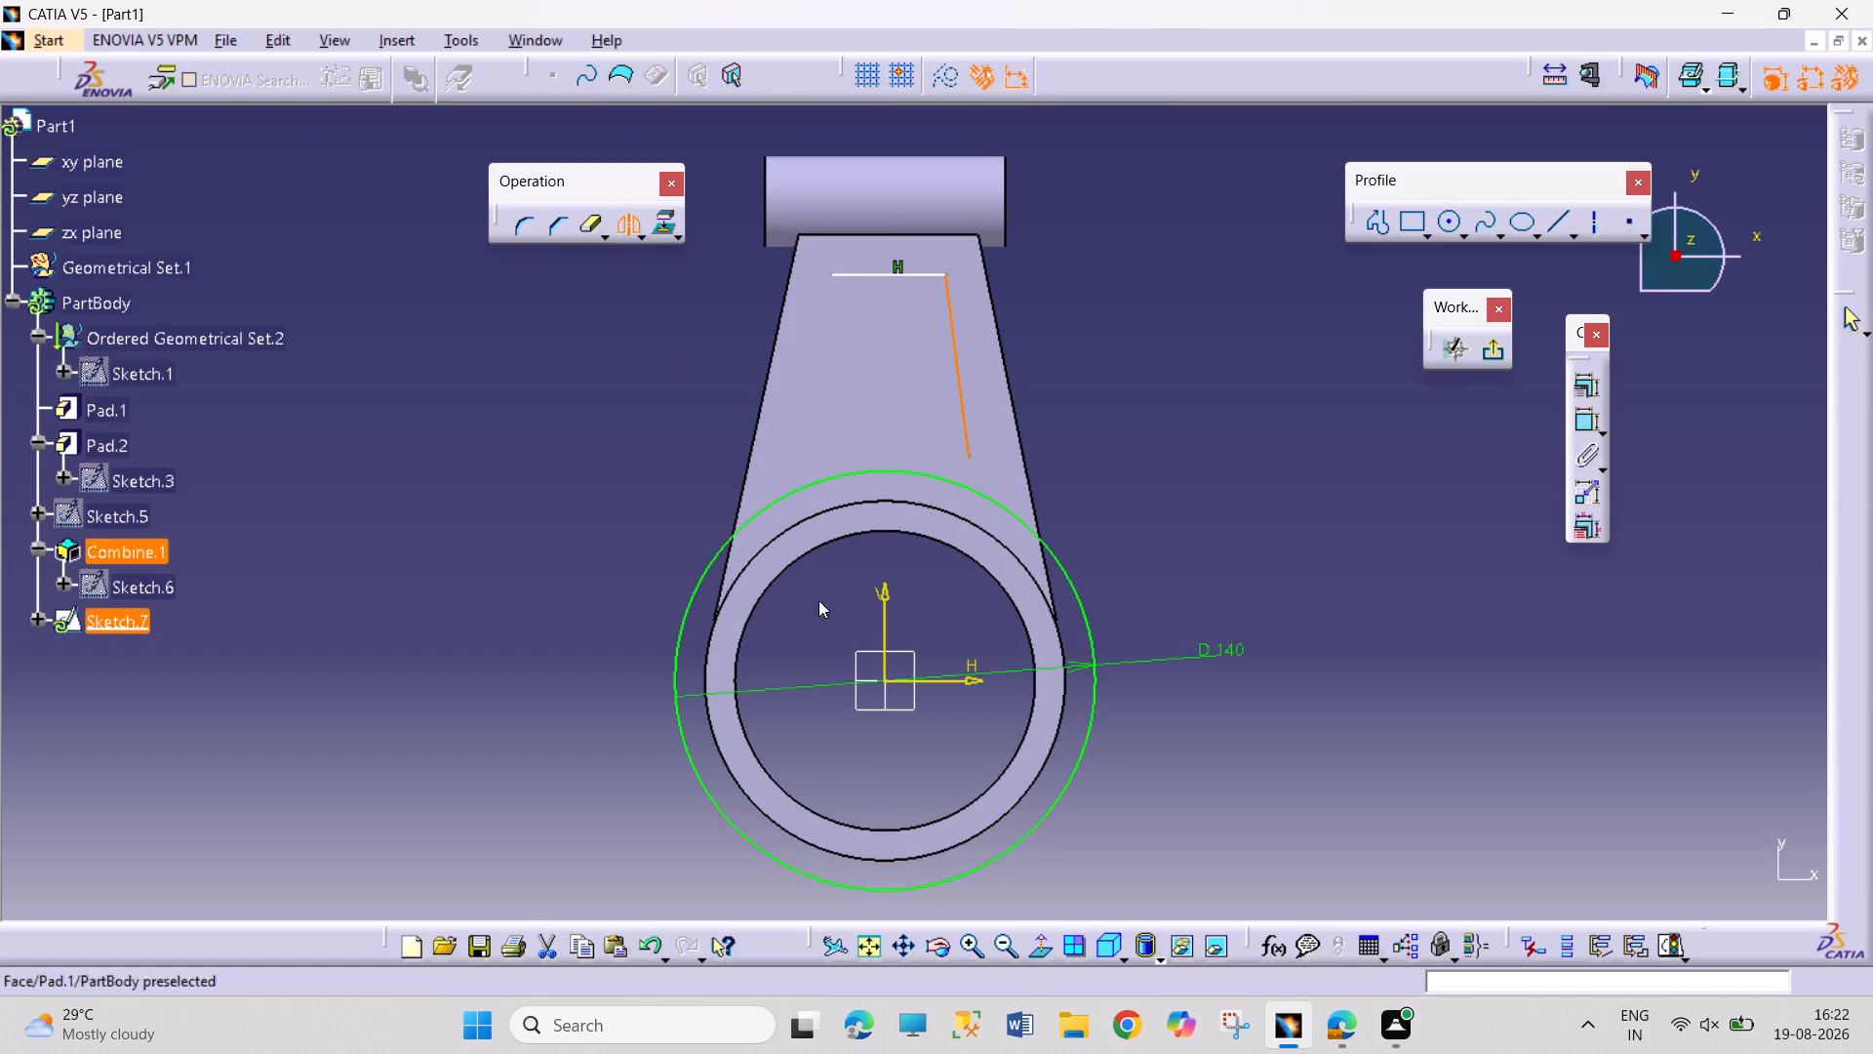
{"action": "left_click", "coordinate": [885, 631]}
{"action": "left_click", "coordinate": [1216, 528]}
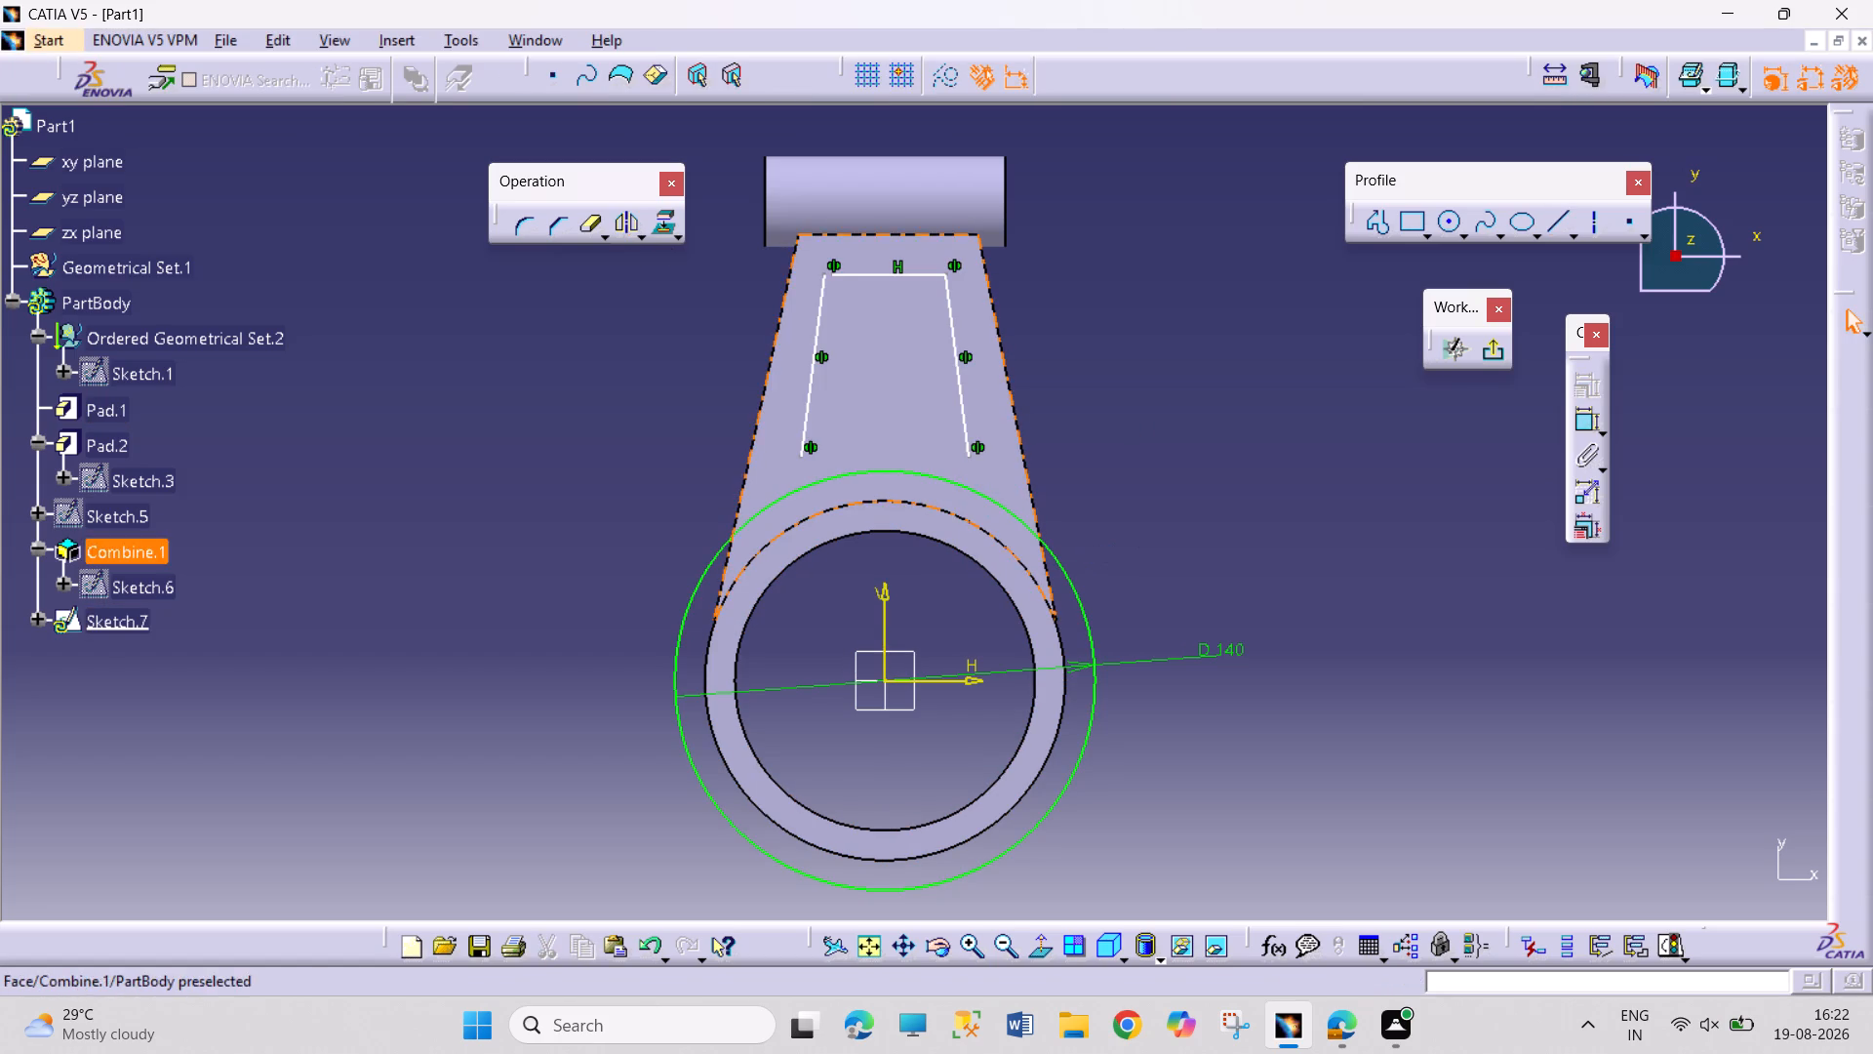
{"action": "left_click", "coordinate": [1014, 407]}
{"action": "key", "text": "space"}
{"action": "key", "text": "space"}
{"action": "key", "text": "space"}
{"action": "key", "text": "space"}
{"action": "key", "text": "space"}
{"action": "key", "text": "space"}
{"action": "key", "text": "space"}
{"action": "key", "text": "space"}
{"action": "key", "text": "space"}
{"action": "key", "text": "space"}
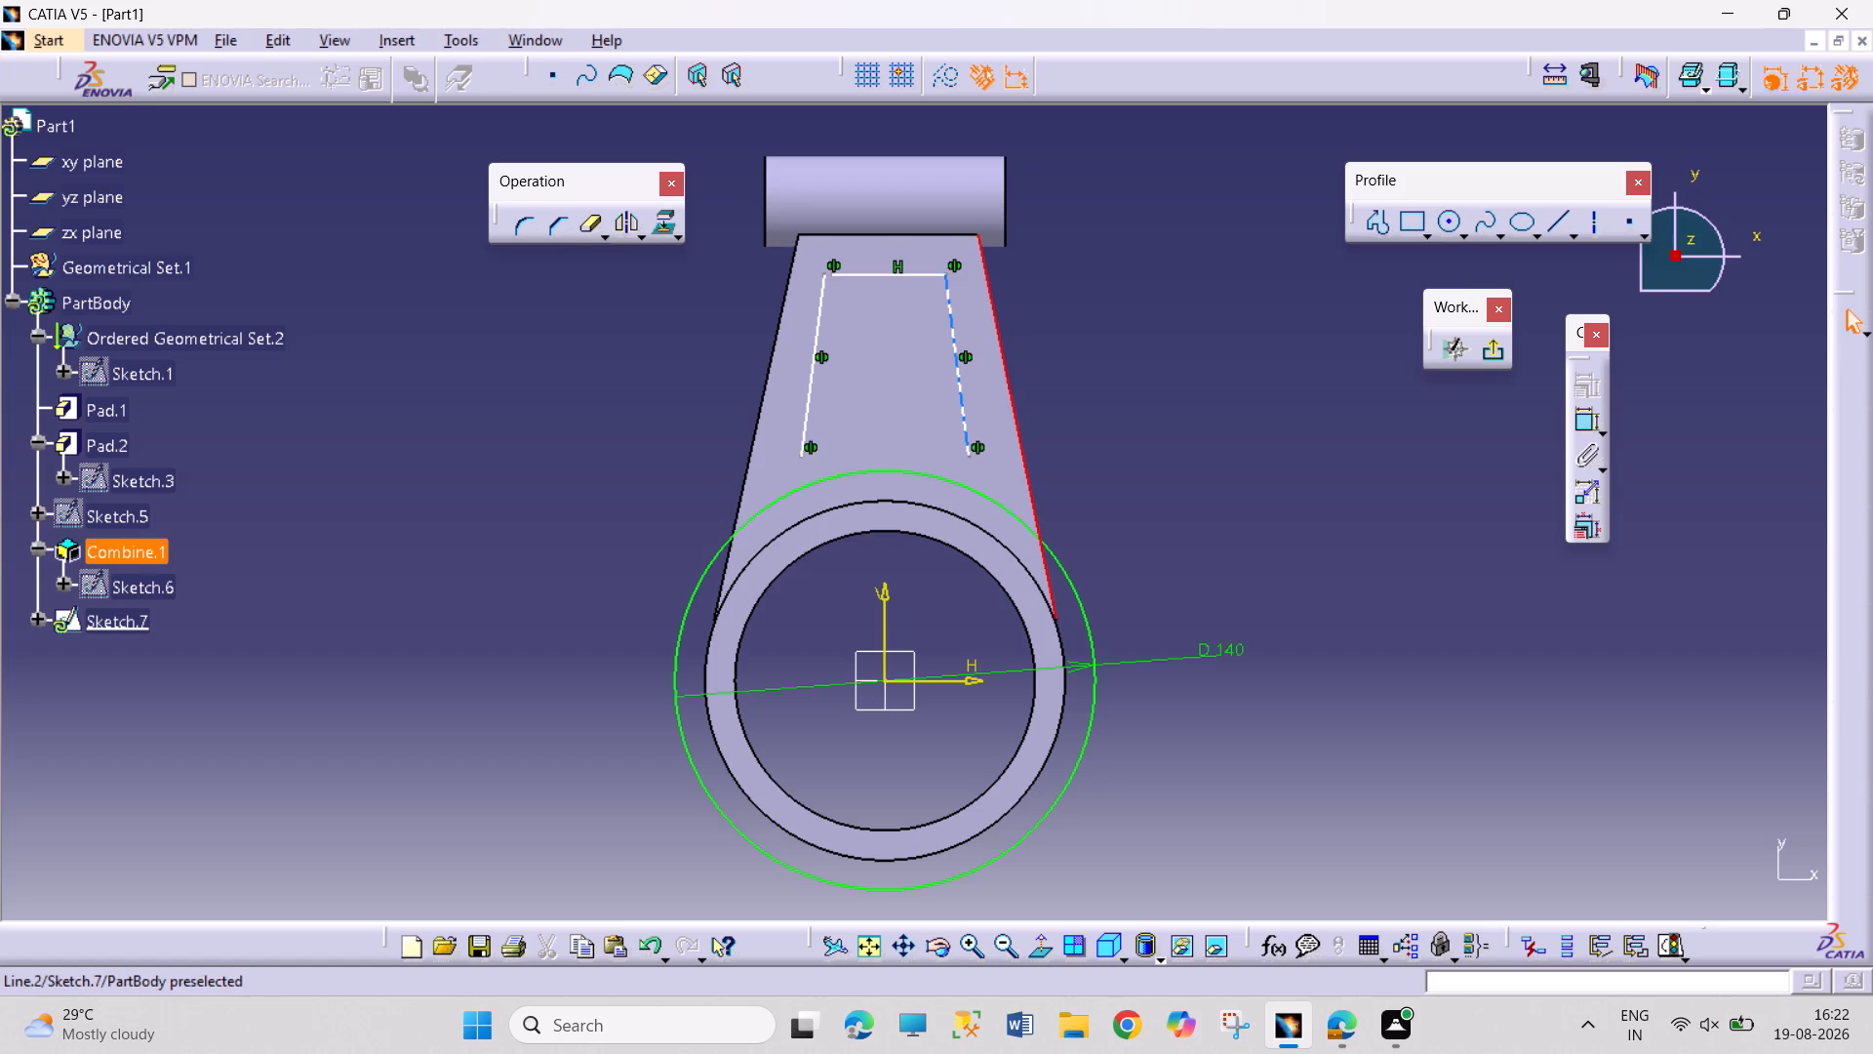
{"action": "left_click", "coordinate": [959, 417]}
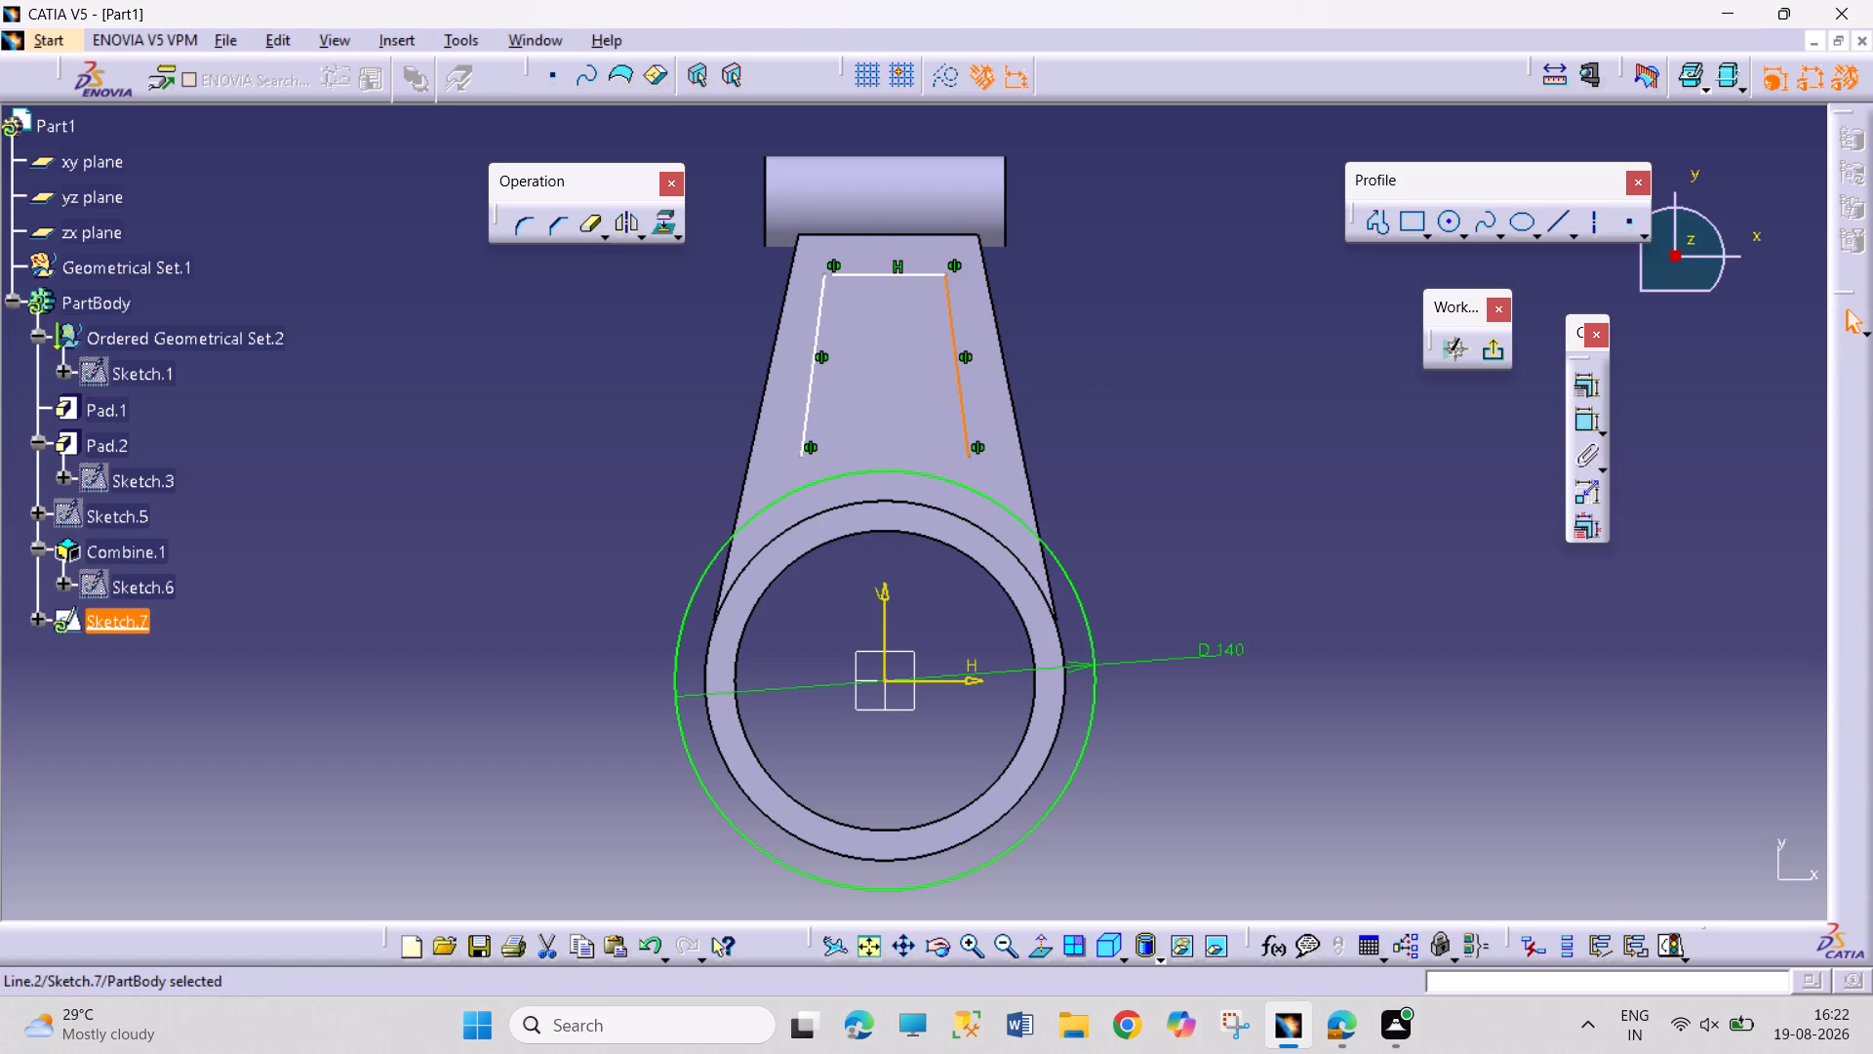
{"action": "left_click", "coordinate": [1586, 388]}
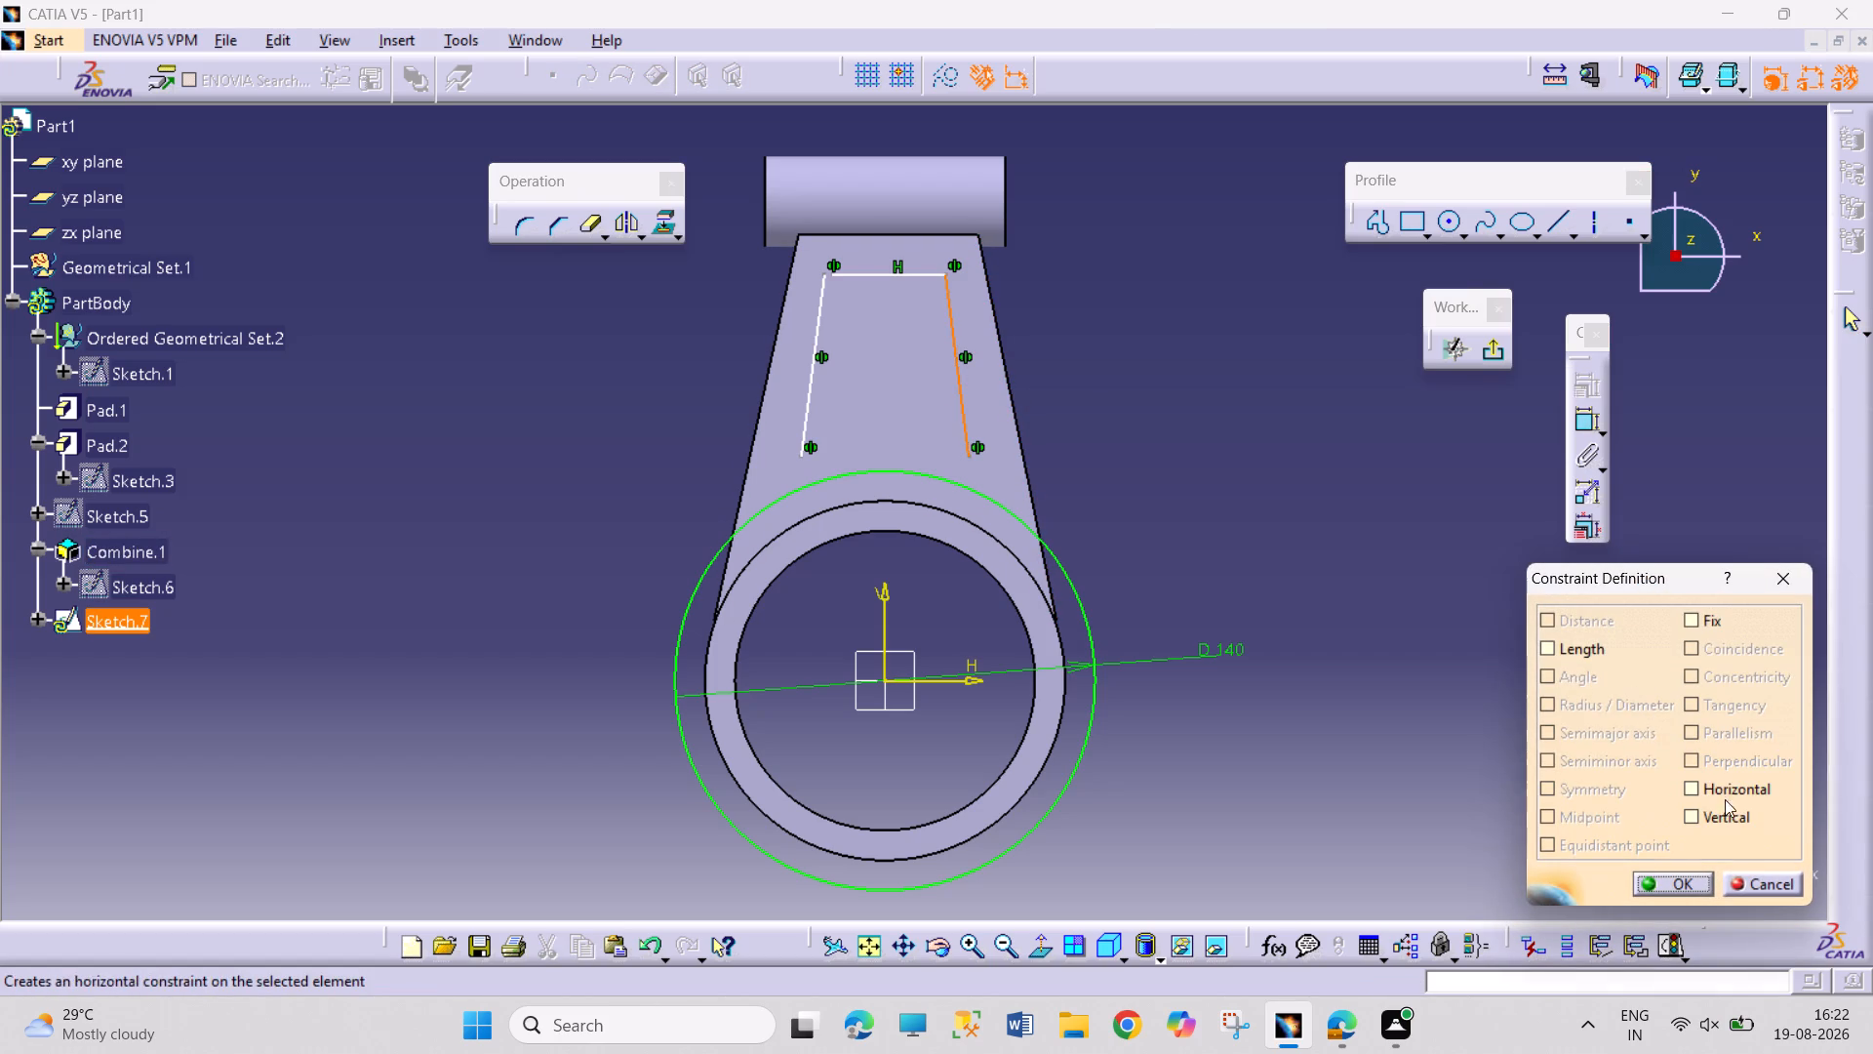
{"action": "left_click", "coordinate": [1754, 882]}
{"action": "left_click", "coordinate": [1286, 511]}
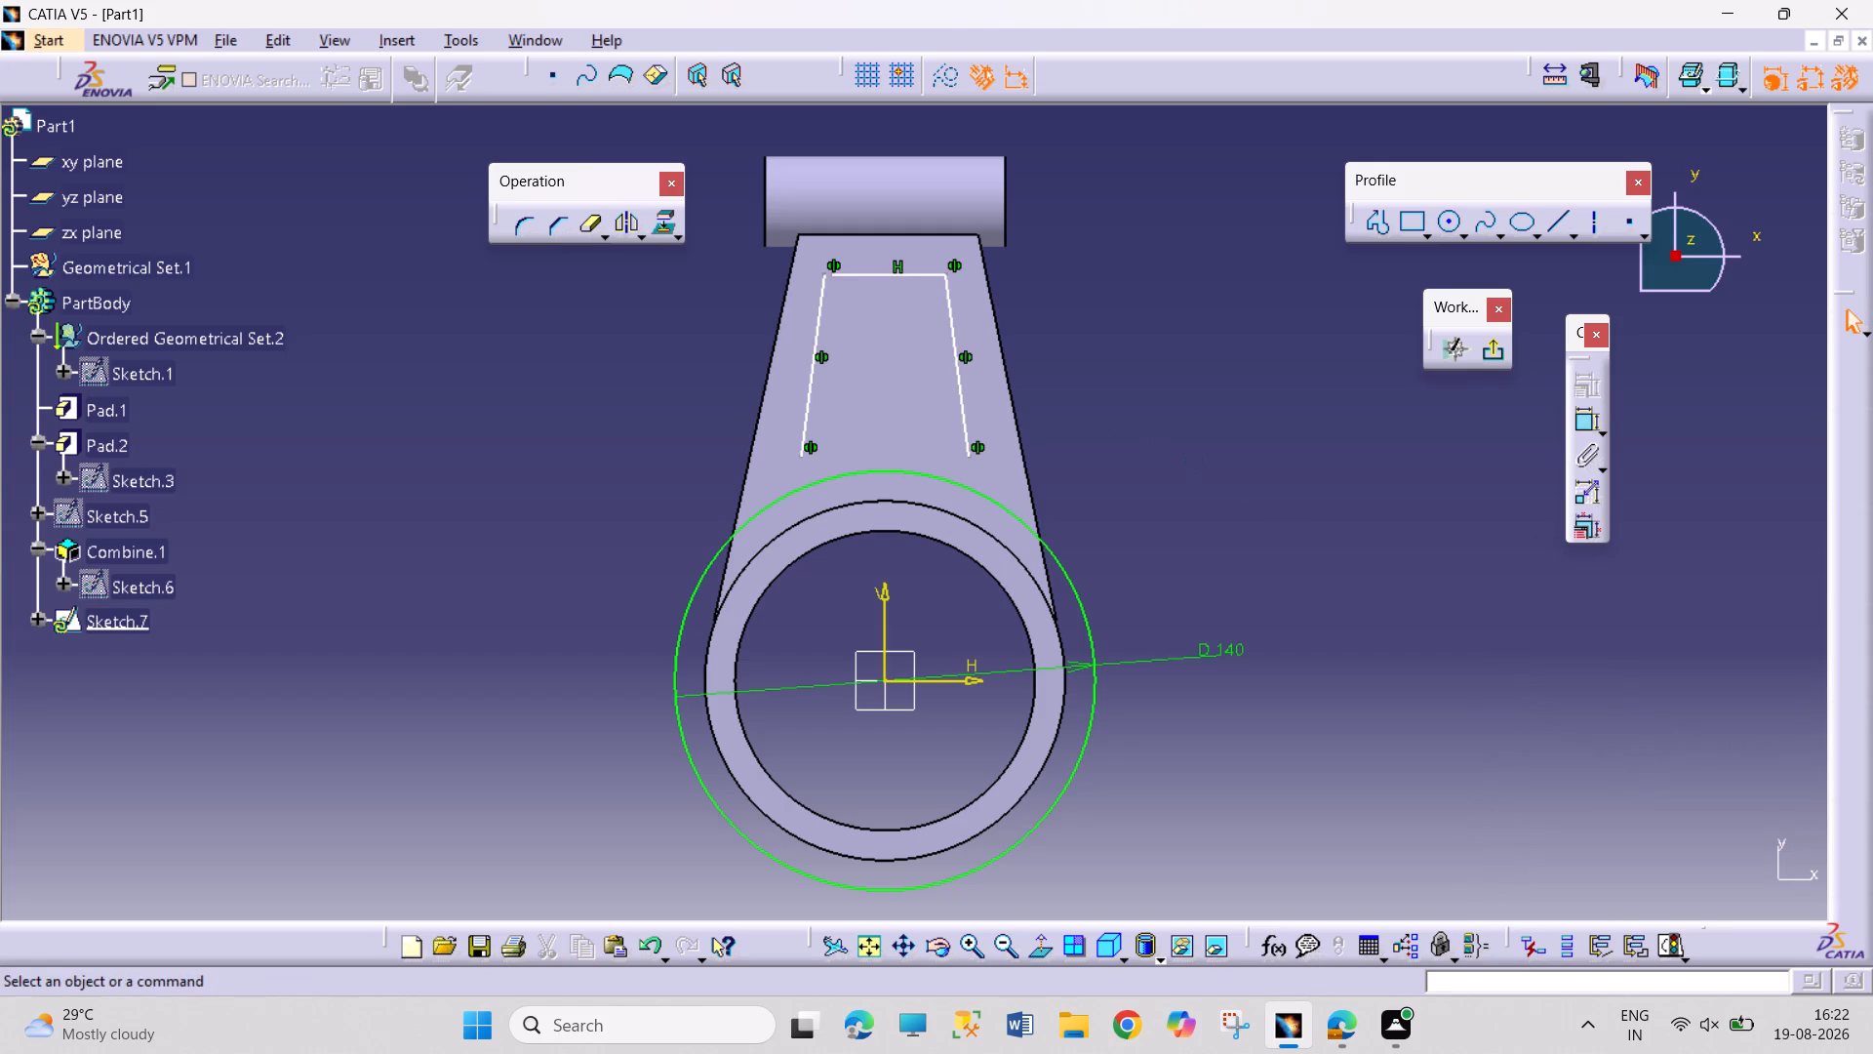
Constrain the original slanted line parallel to the arm's adjacent tapered edge.
{"action": "left_click", "coordinate": [1017, 418]}
{"action": "key", "text": "space"}
{"action": "key", "text": "space"}
{"action": "key", "text": "space"}
{"action": "key", "text": "space"}
{"action": "key", "text": "space"}
{"action": "key", "text": "space"}
{"action": "key", "text": "space"}
{"action": "key", "text": "space"}
{"action": "key", "text": "space"}
{"action": "left_click", "coordinate": [964, 416]}
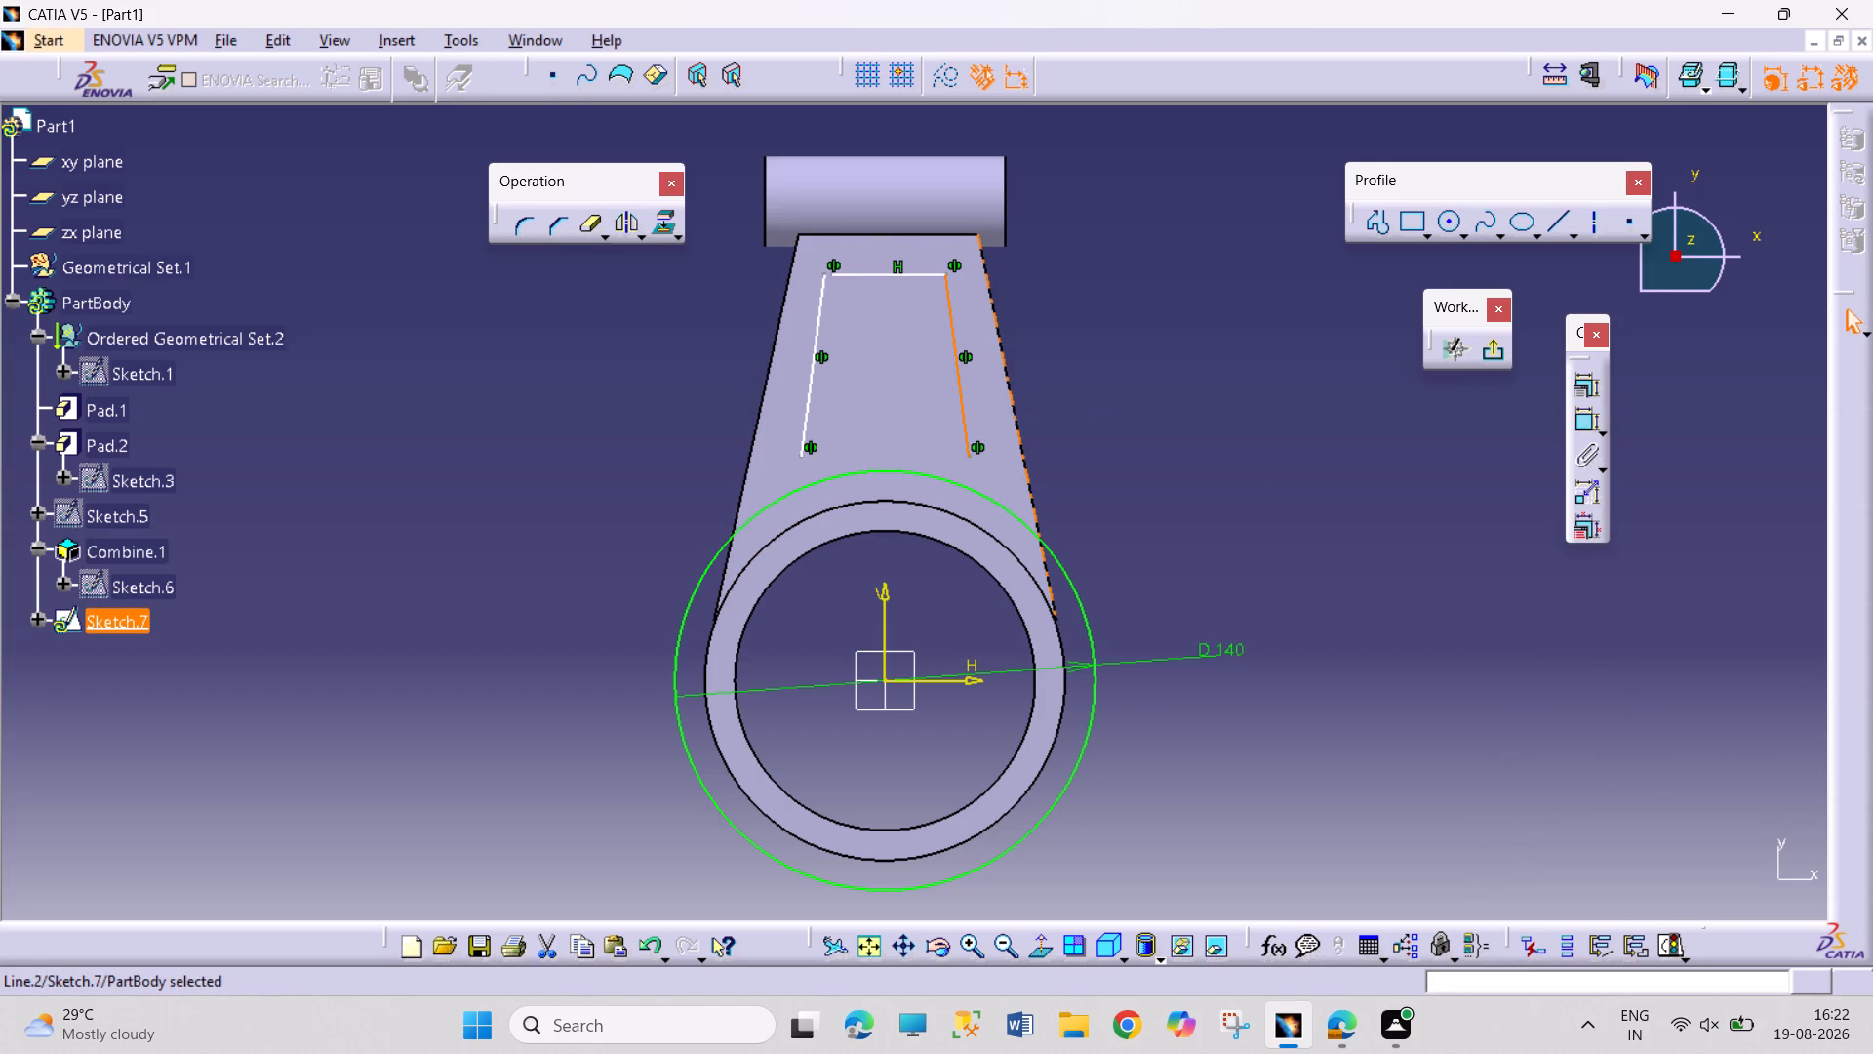
{"action": "left_click", "coordinate": [1018, 423], "text": "ctrl"}
{"action": "left_click", "coordinate": [1580, 381]}
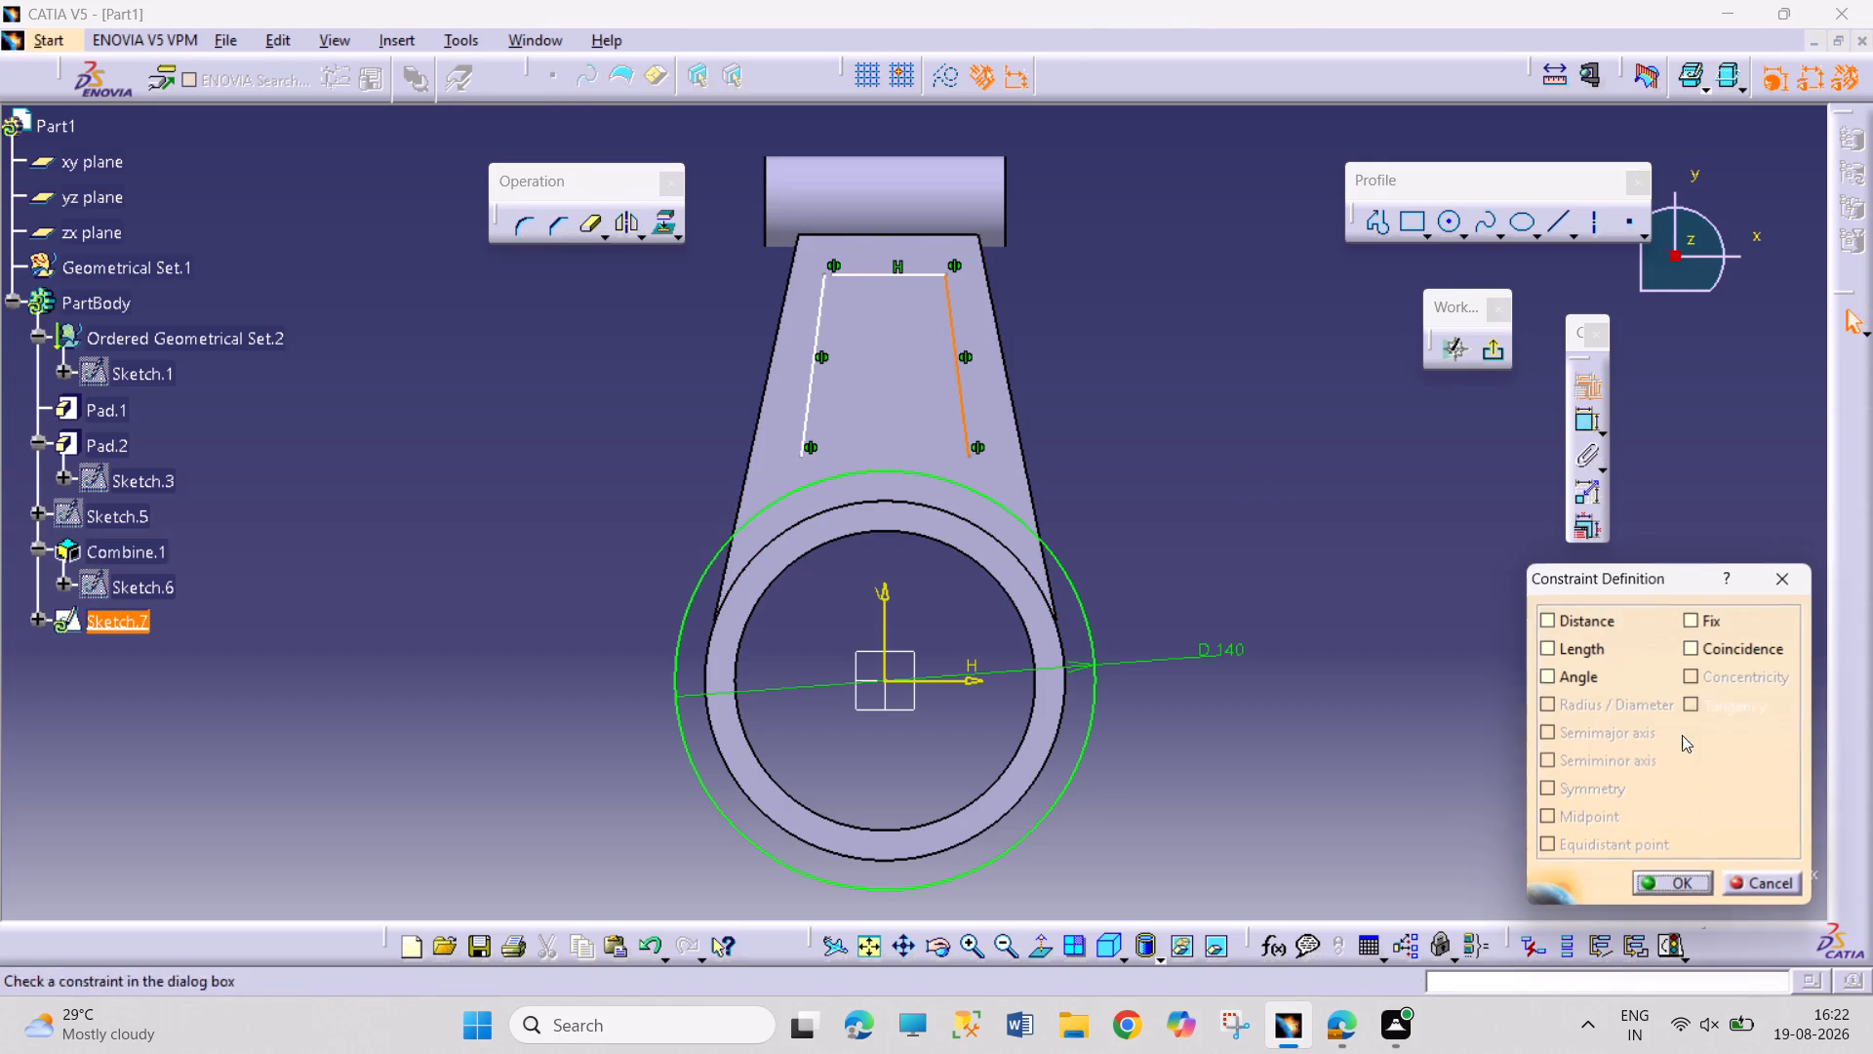
{"action": "left_click", "coordinate": [1709, 734]}
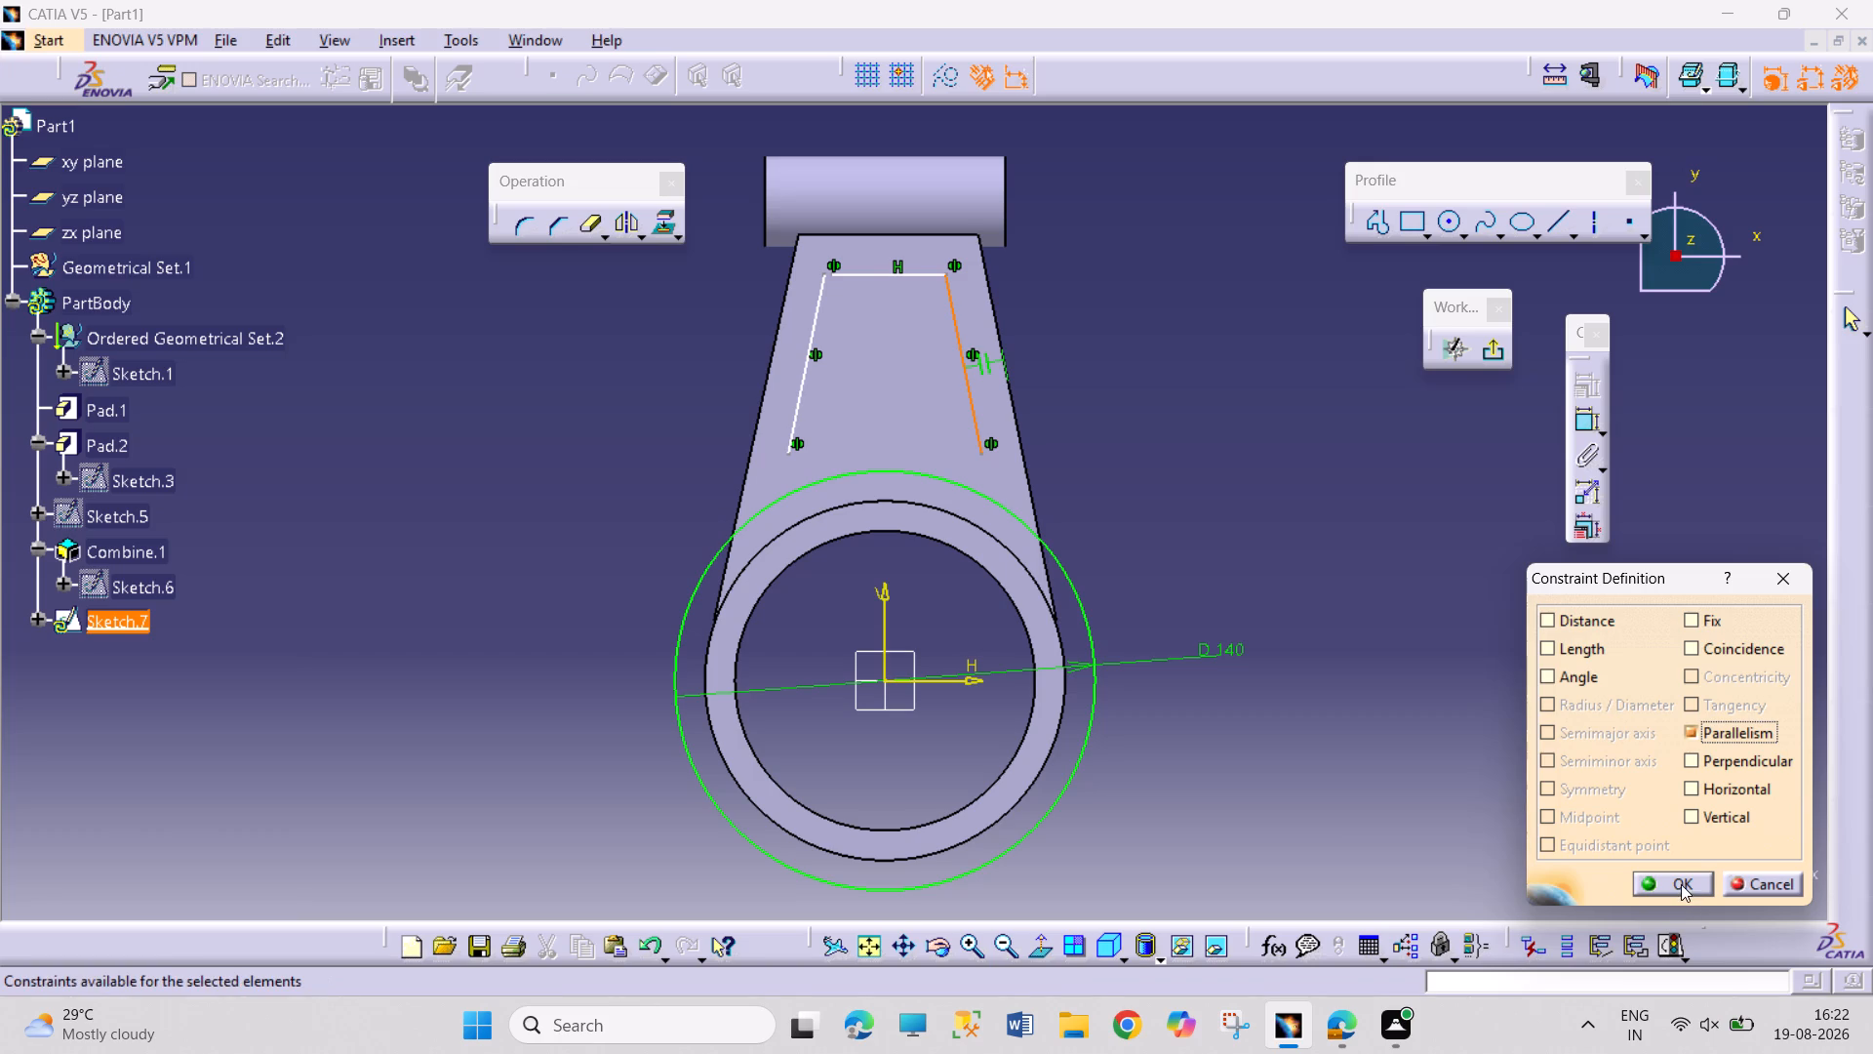
{"action": "left_click", "coordinate": [1681, 884]}
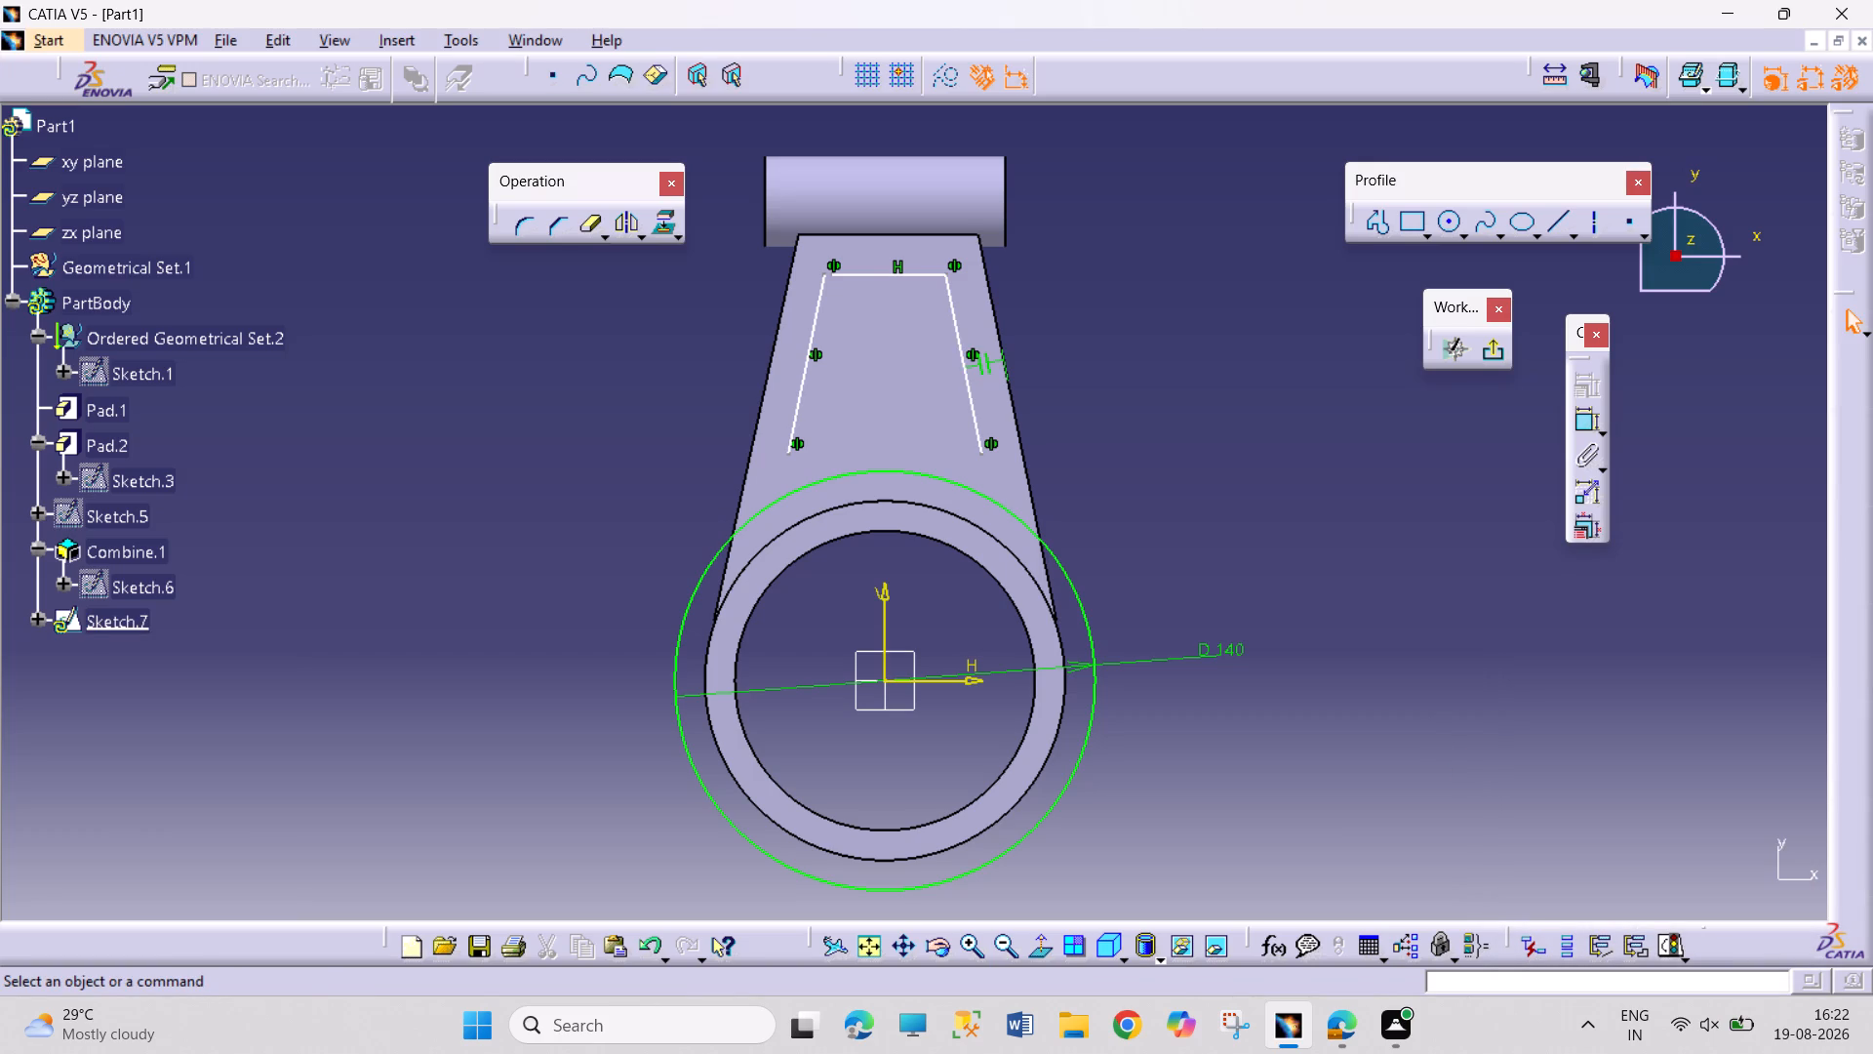
{"action": "left_click", "coordinate": [1247, 544]}
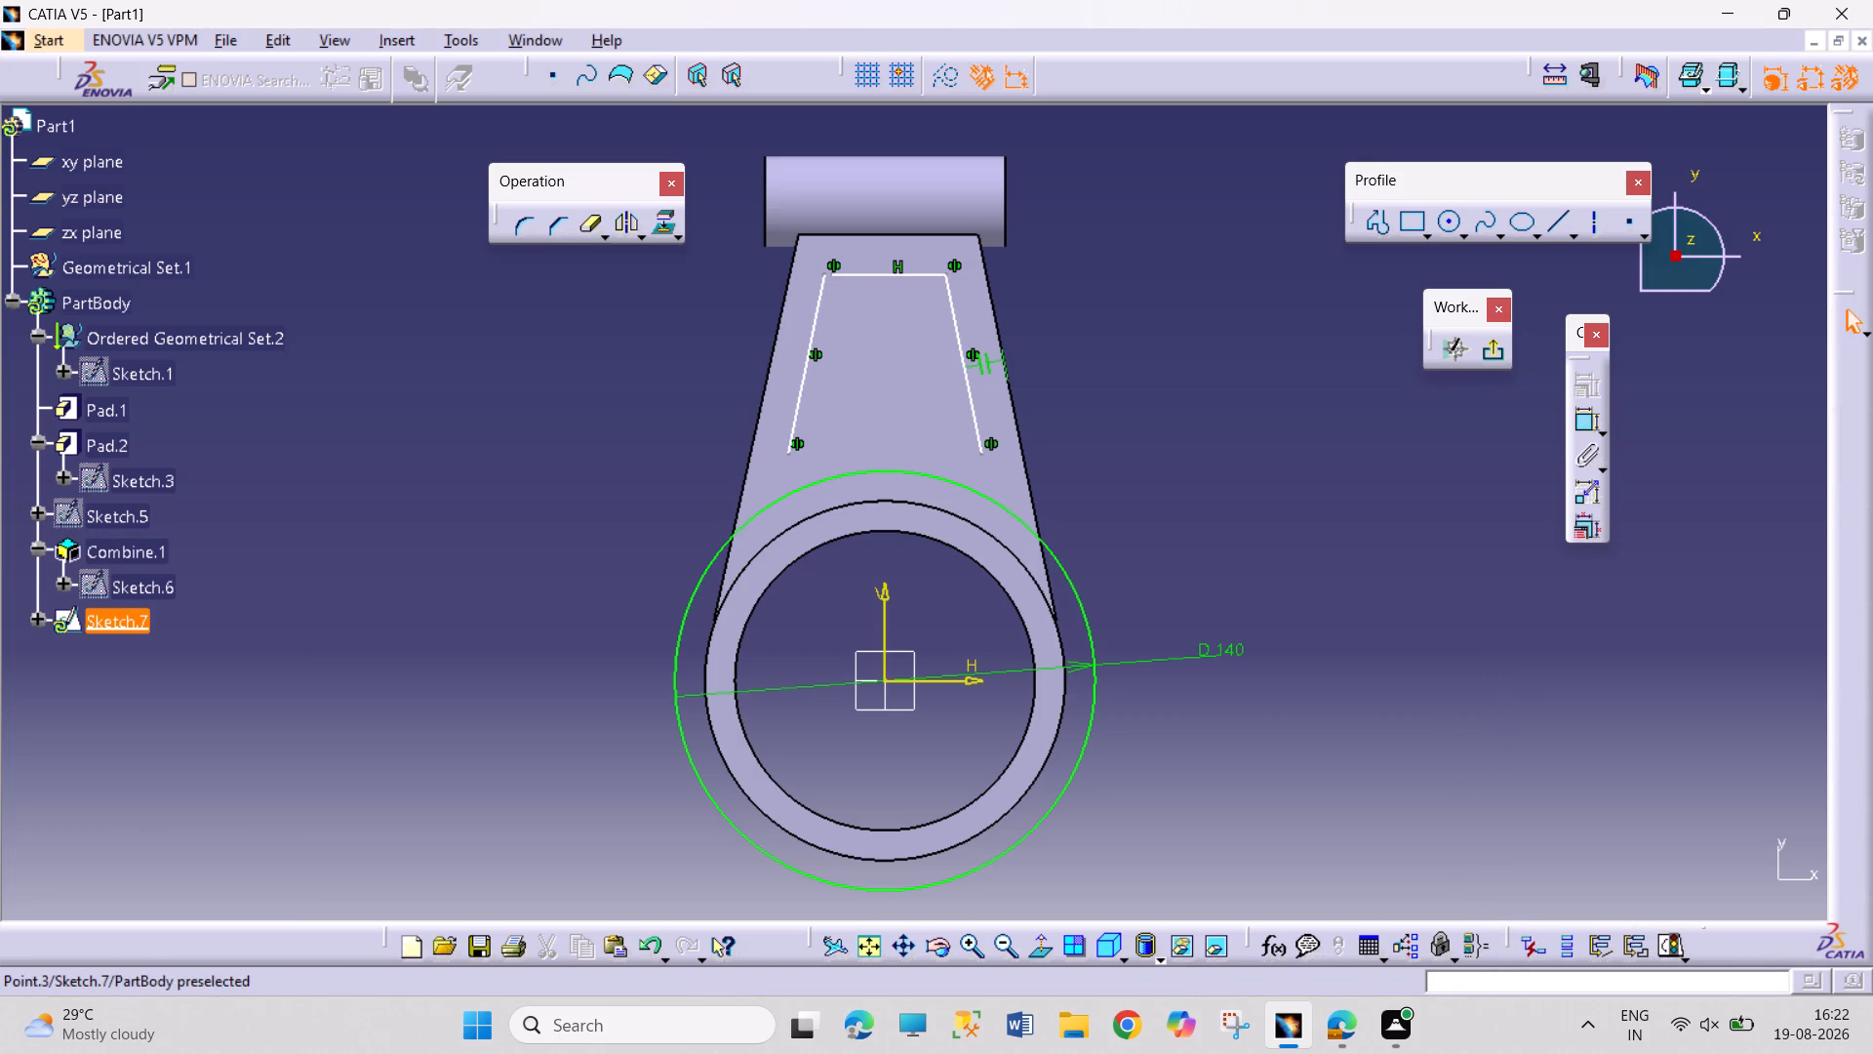
Make the lower endpoint of the original slanted line coincident with the 140 mm circle.
{"action": "left_click", "coordinate": [979, 452]}
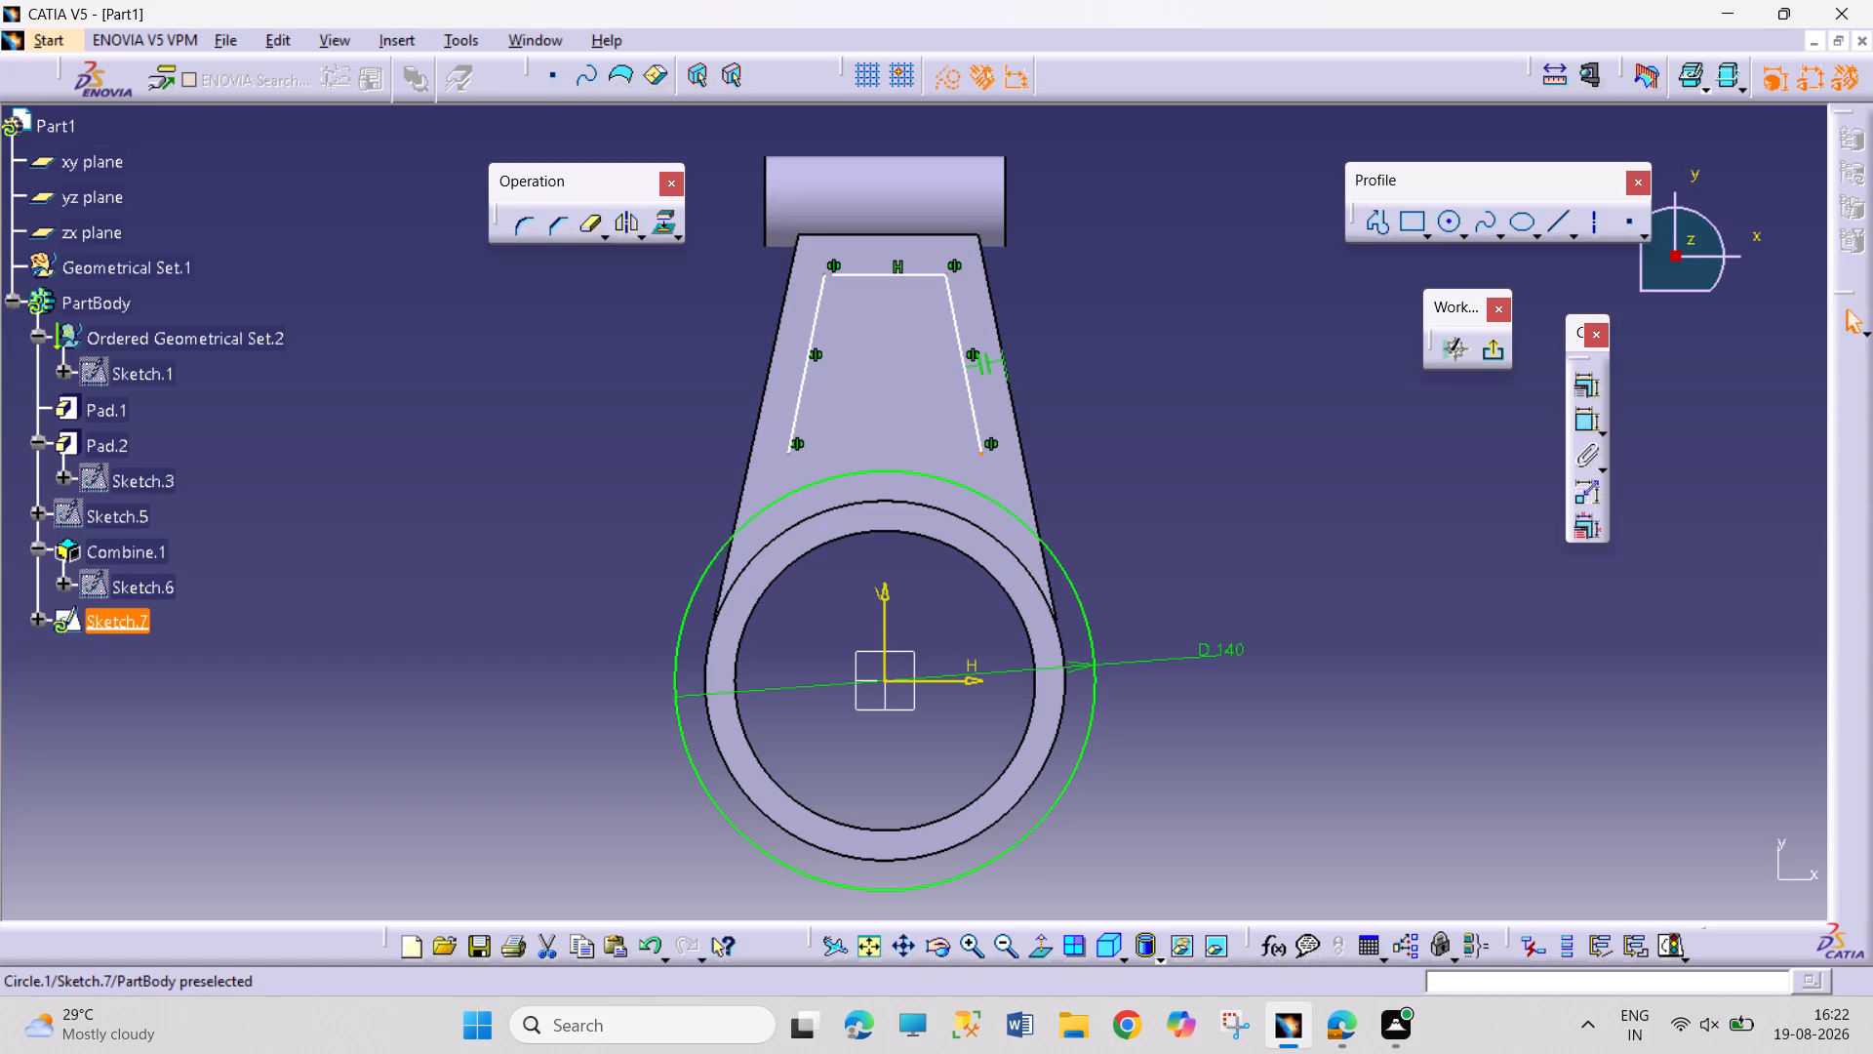
{"action": "left_click", "coordinate": [1004, 512], "text": "ctrl"}
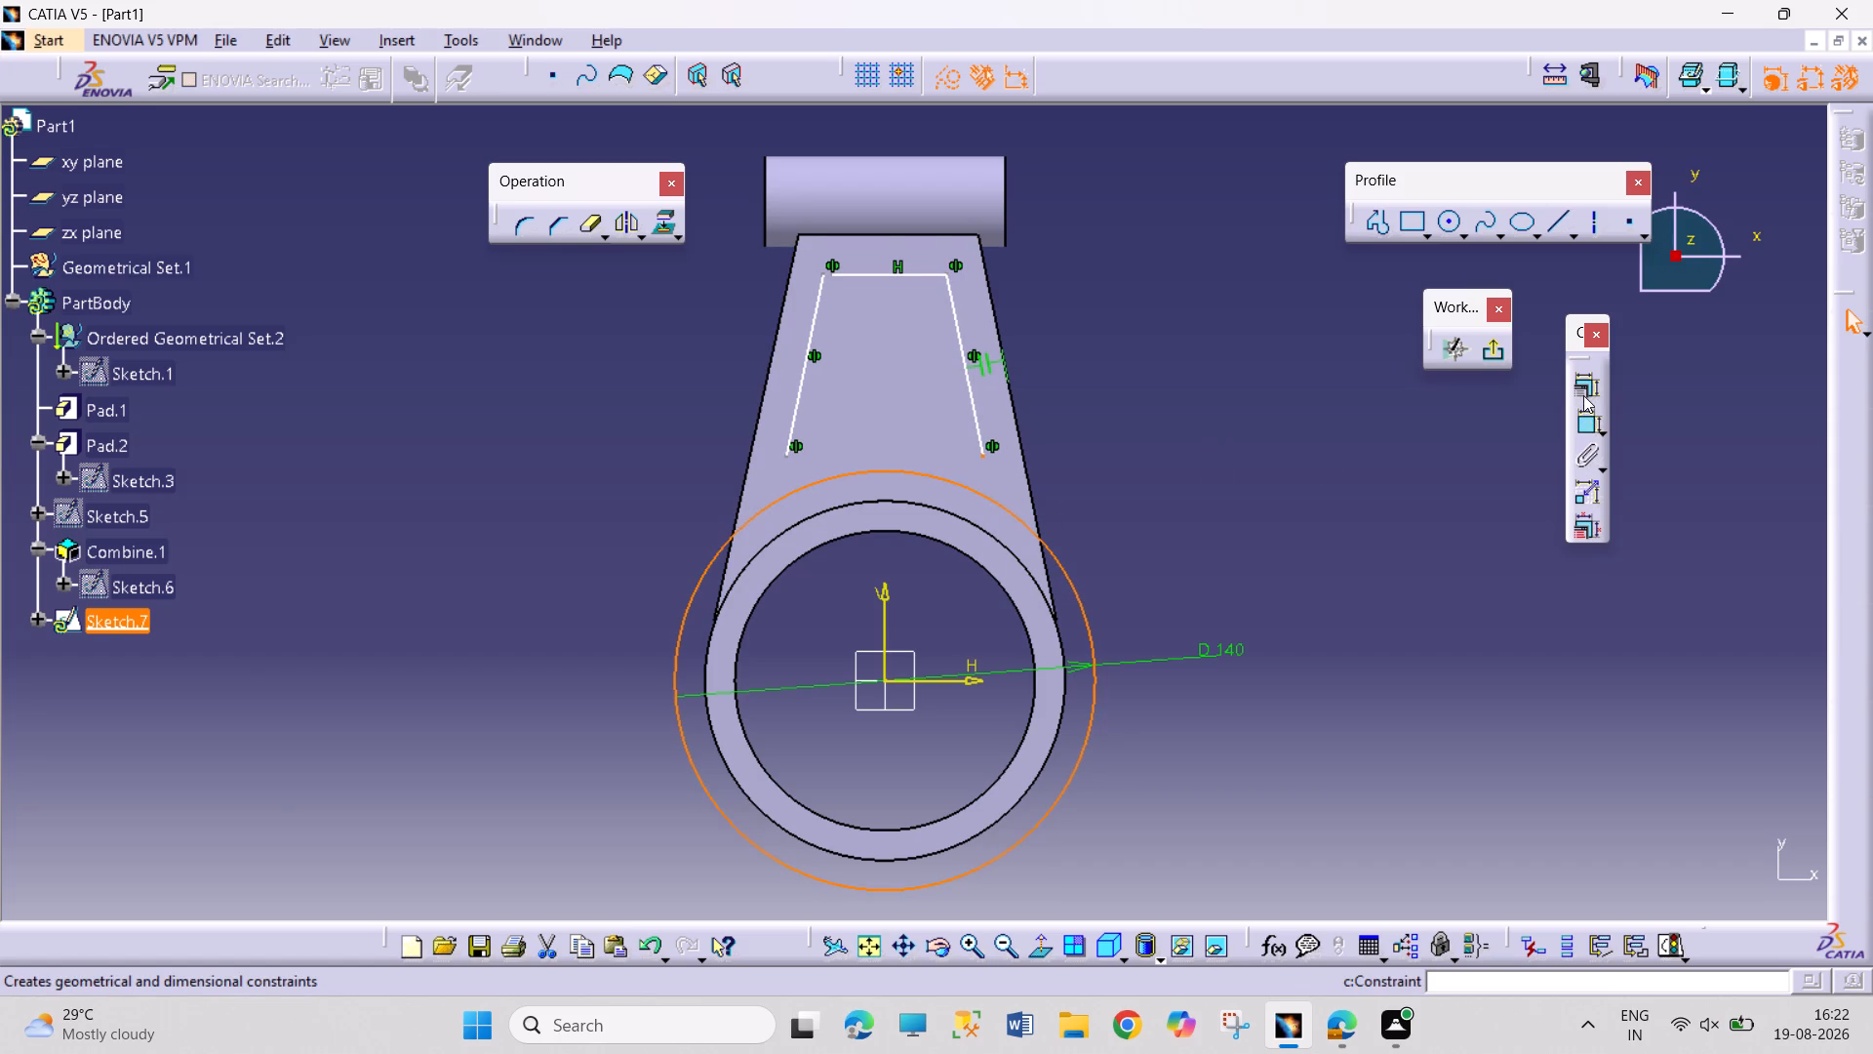
{"action": "left_click", "coordinate": [1581, 378]}
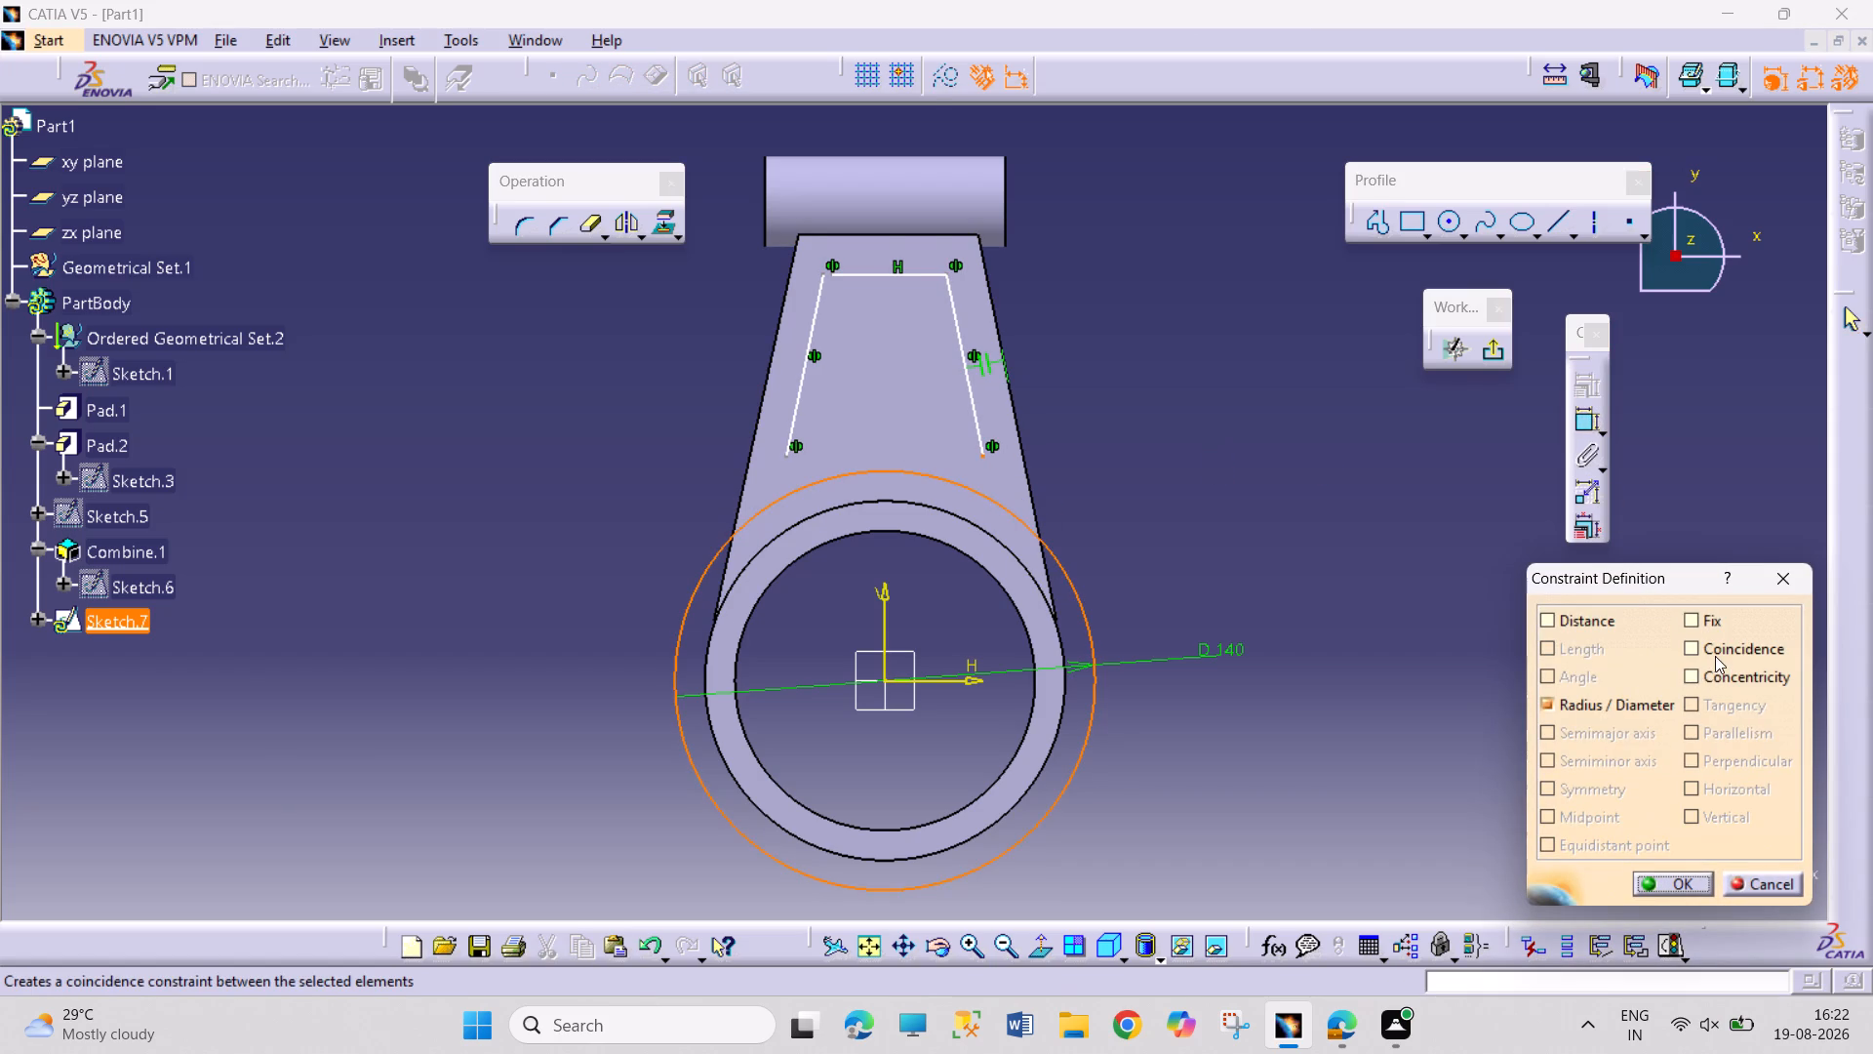
{"action": "left_click", "coordinate": [1715, 648]}
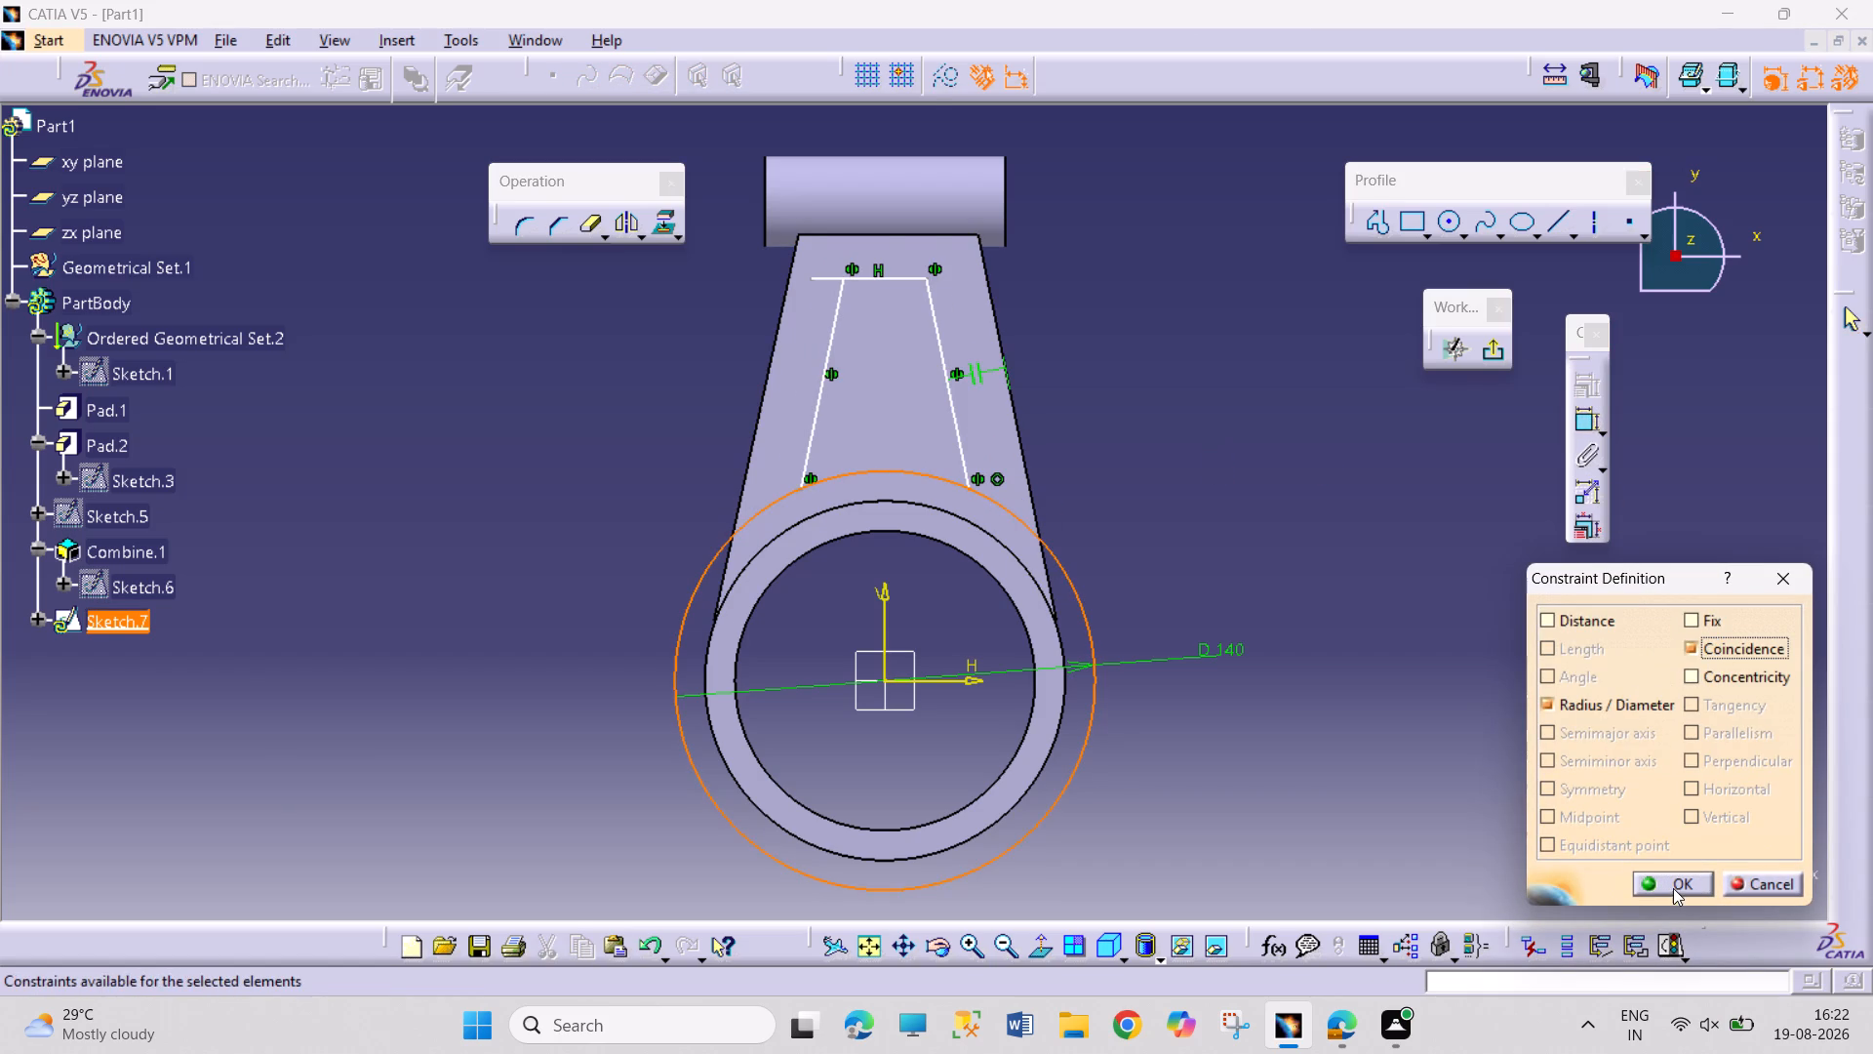
{"action": "left_click", "coordinate": [1673, 888]}
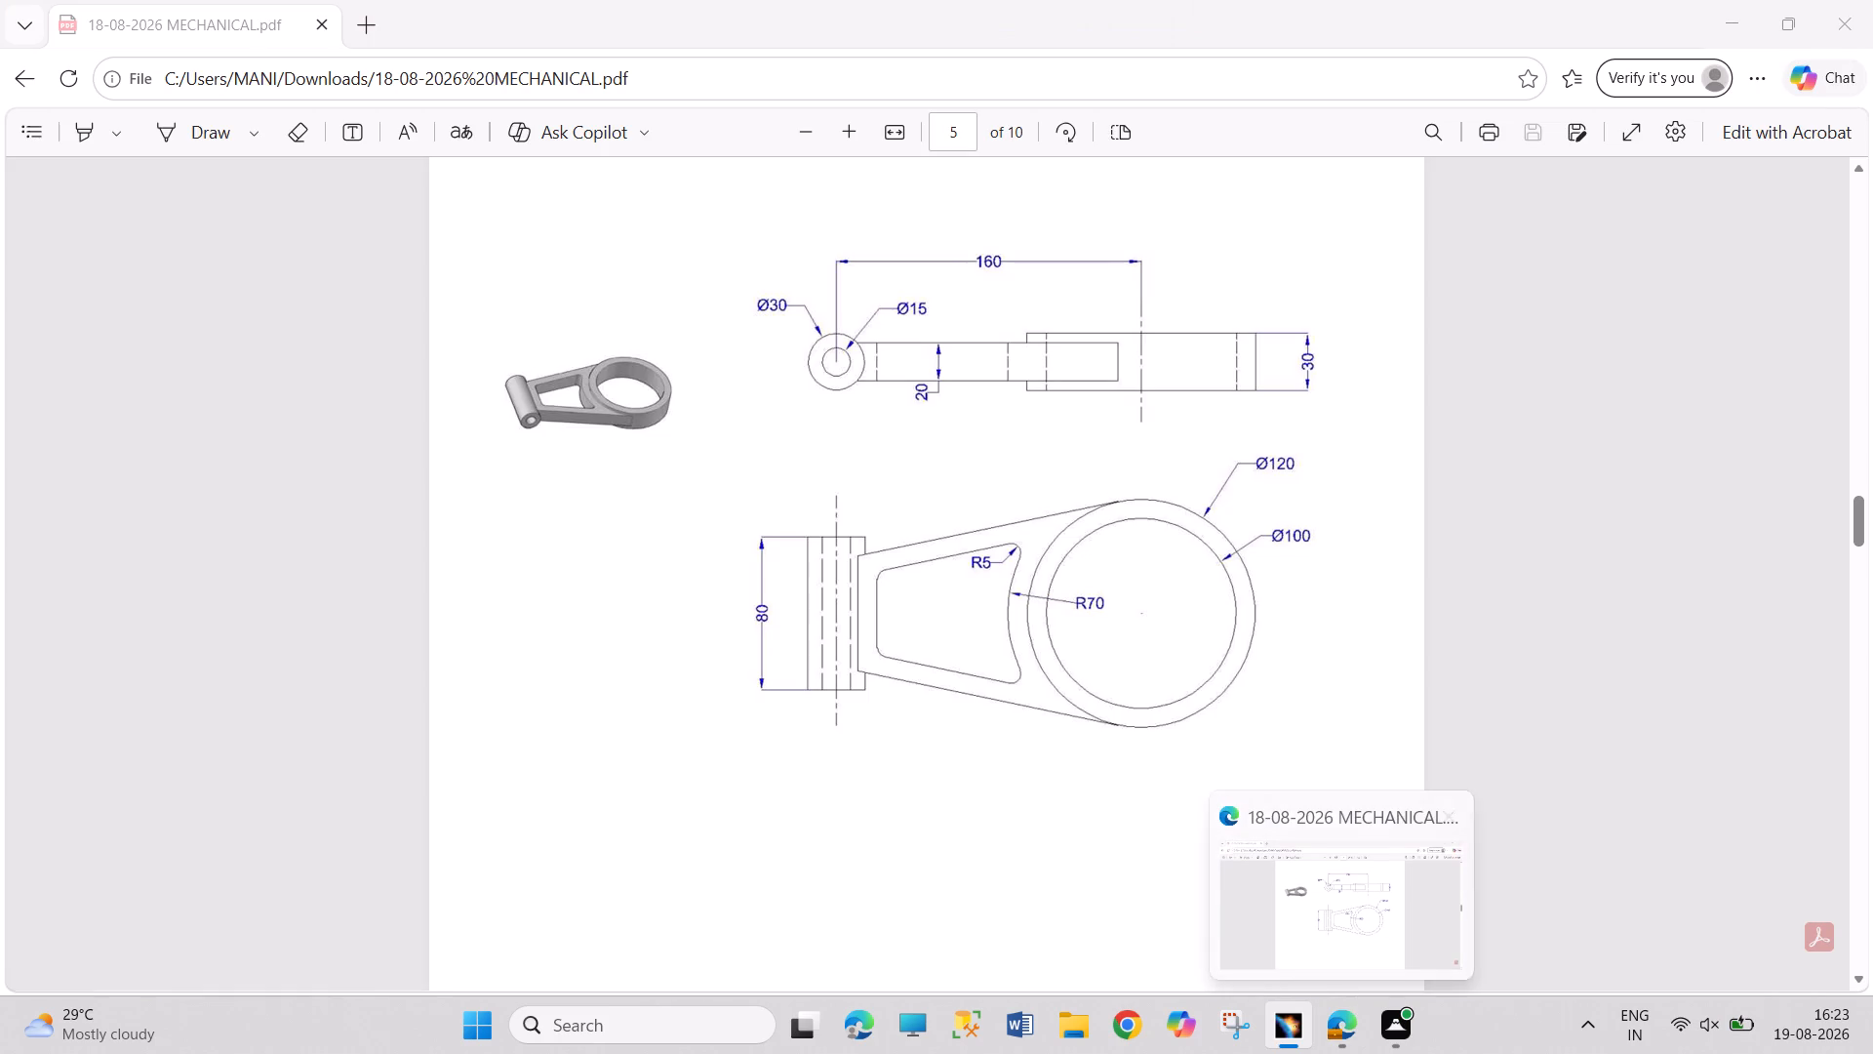
Dimension the horizontal line's length across the arm's narrow end and set it to 60 mm.
{"action": "left_click", "coordinate": [1580, 423]}
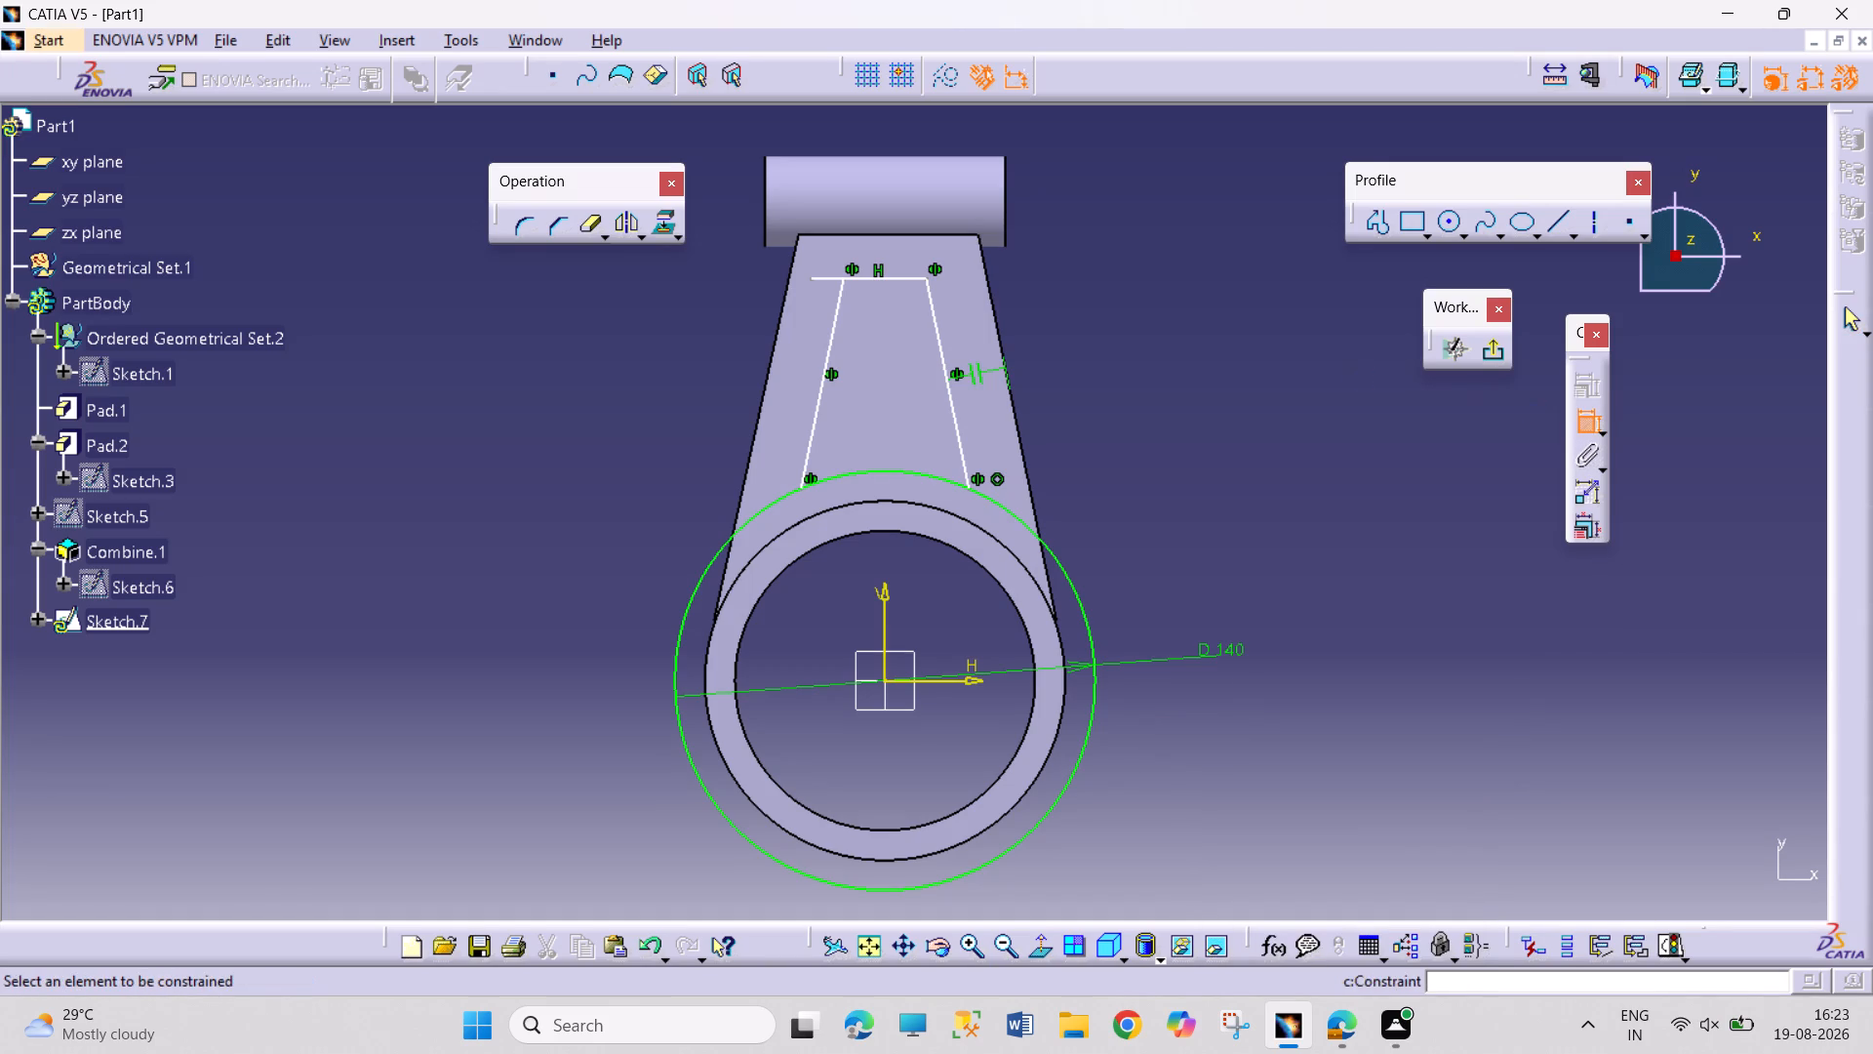
{"action": "left_click", "coordinate": [895, 282]}
{"action": "left_click", "coordinate": [1046, 250]}
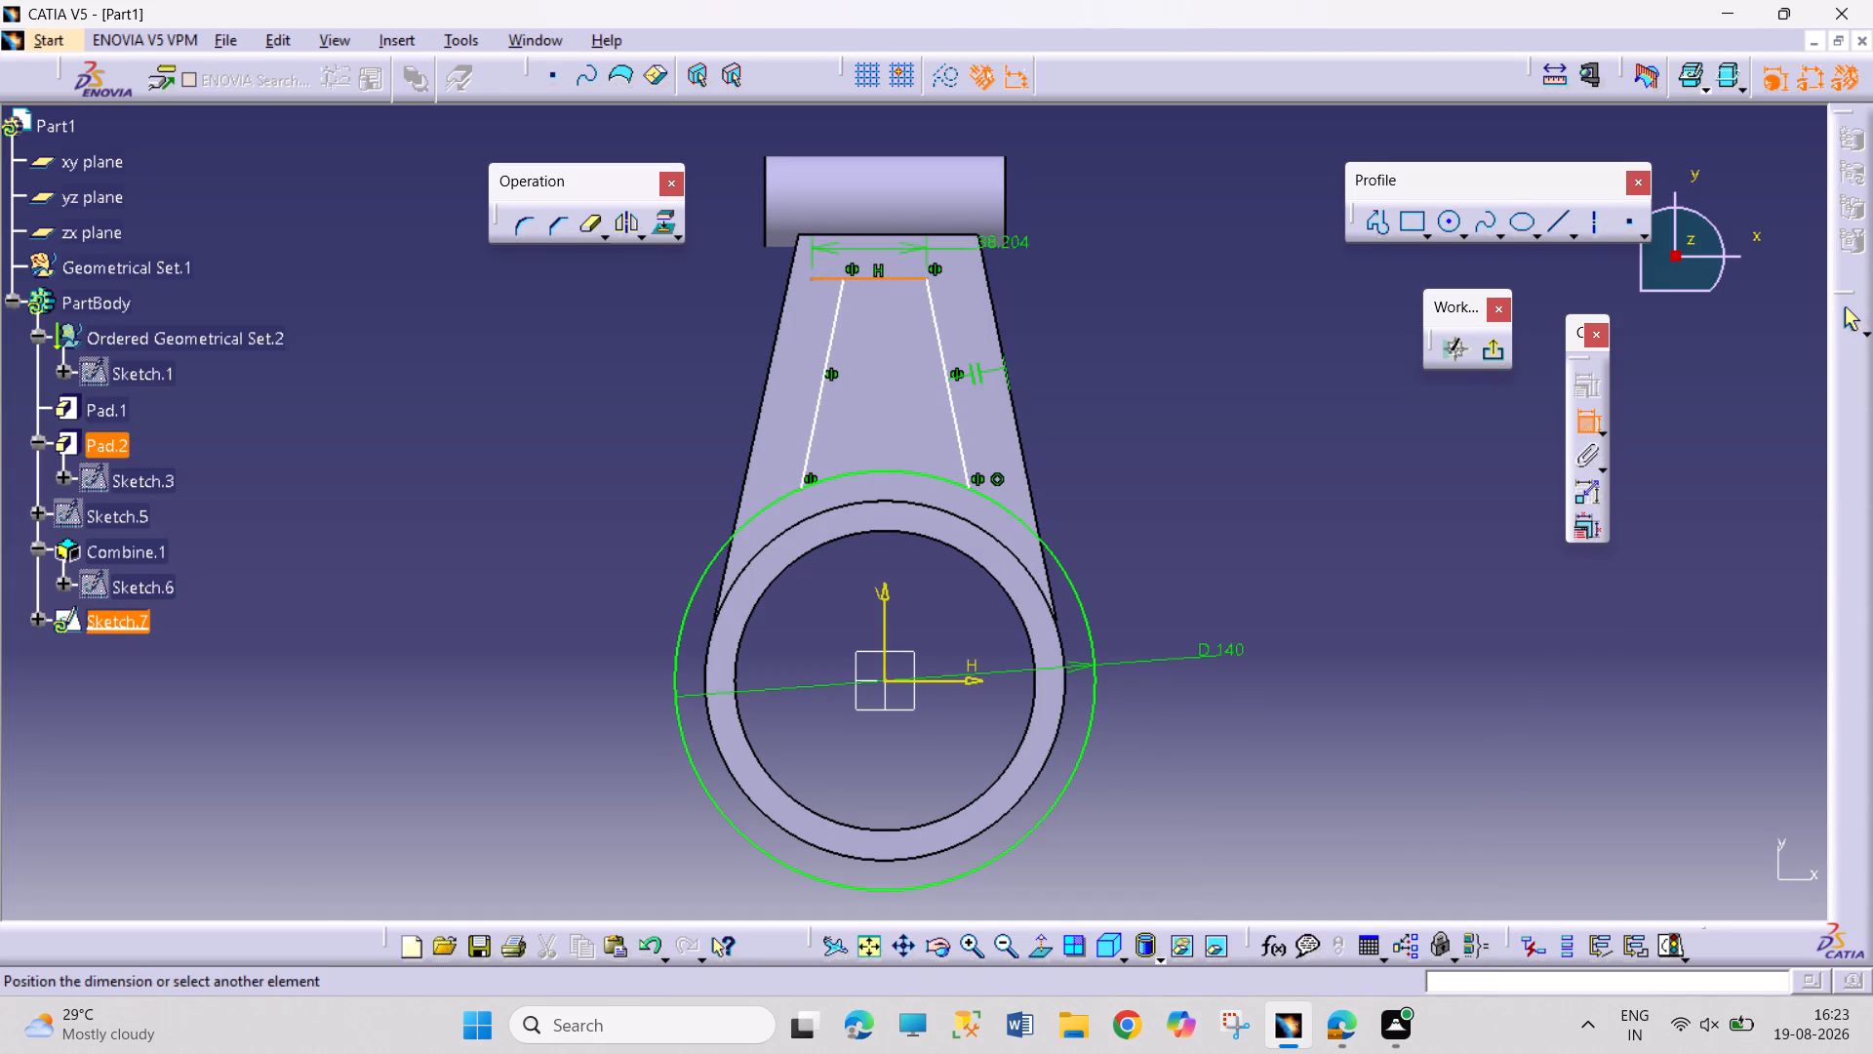
{"action": "left_click", "coordinate": [1056, 248]}
{"action": "double_click", "coordinate": [1070, 242]}
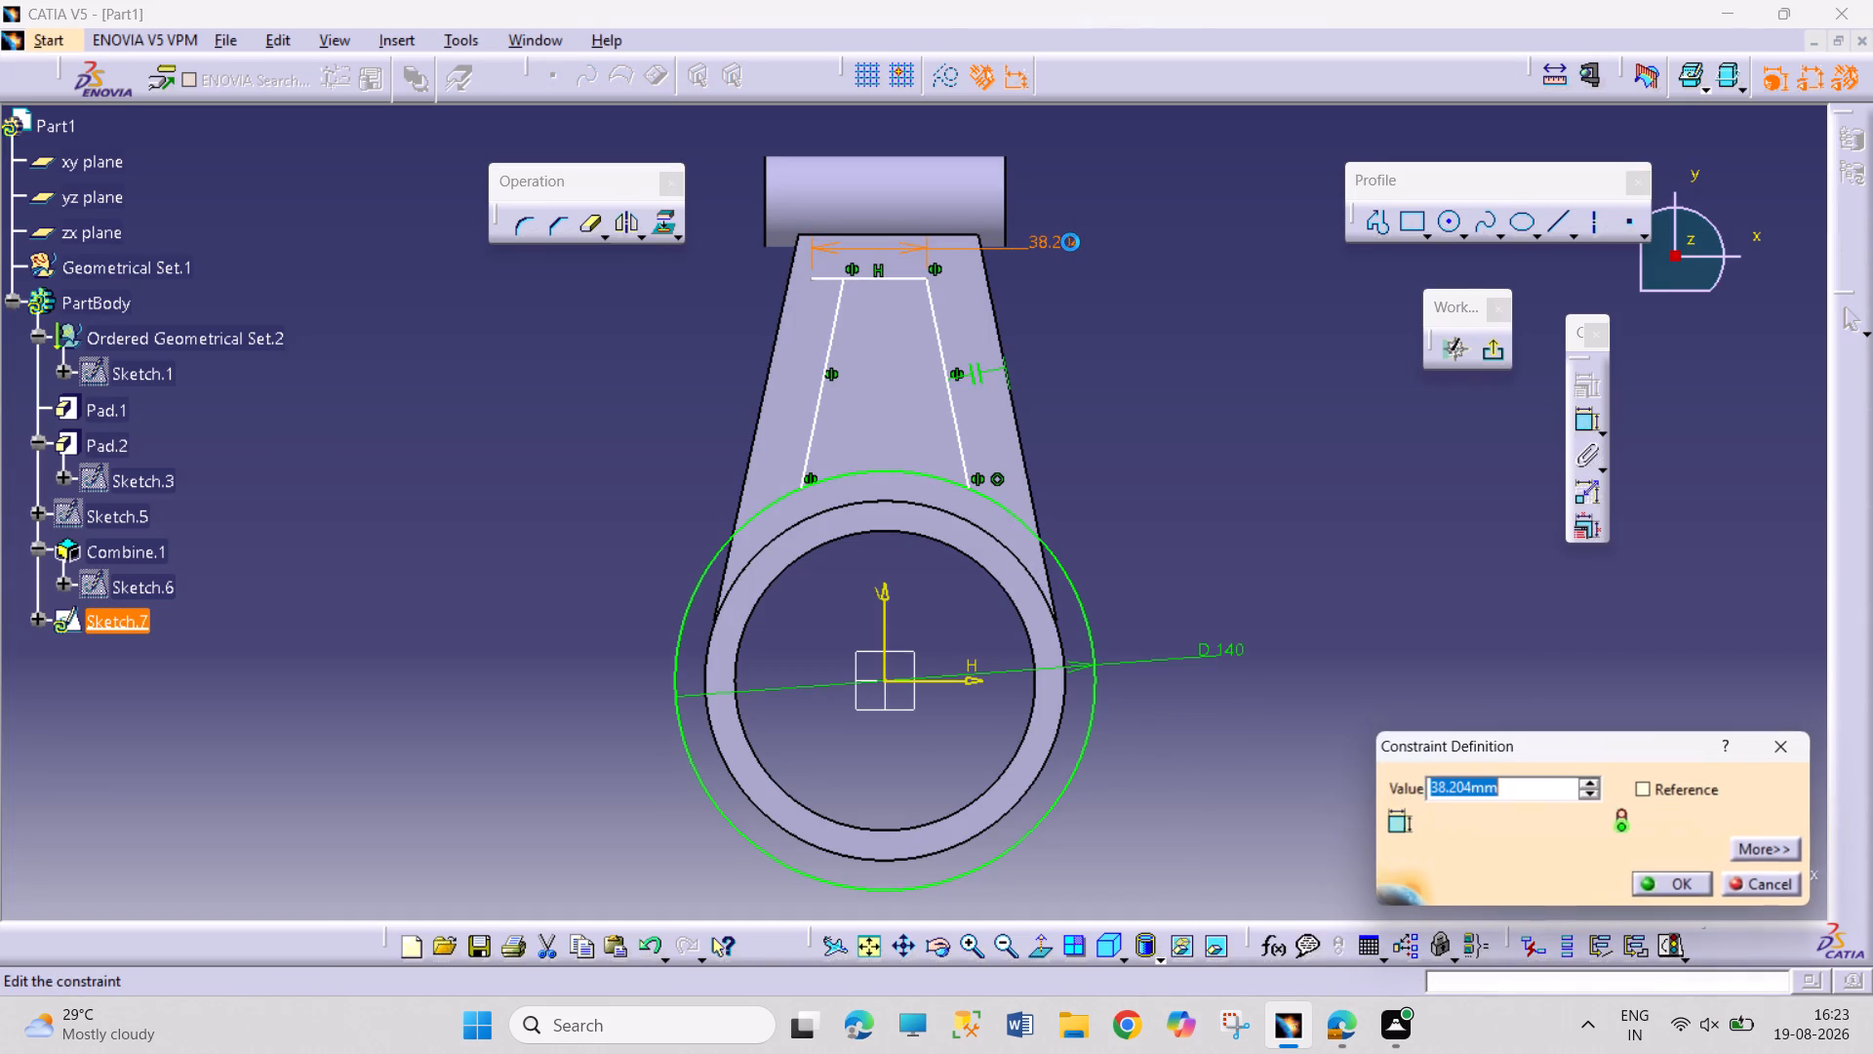
{"action": "type", "text": "60"}
{"action": "key", "text": "Return"}
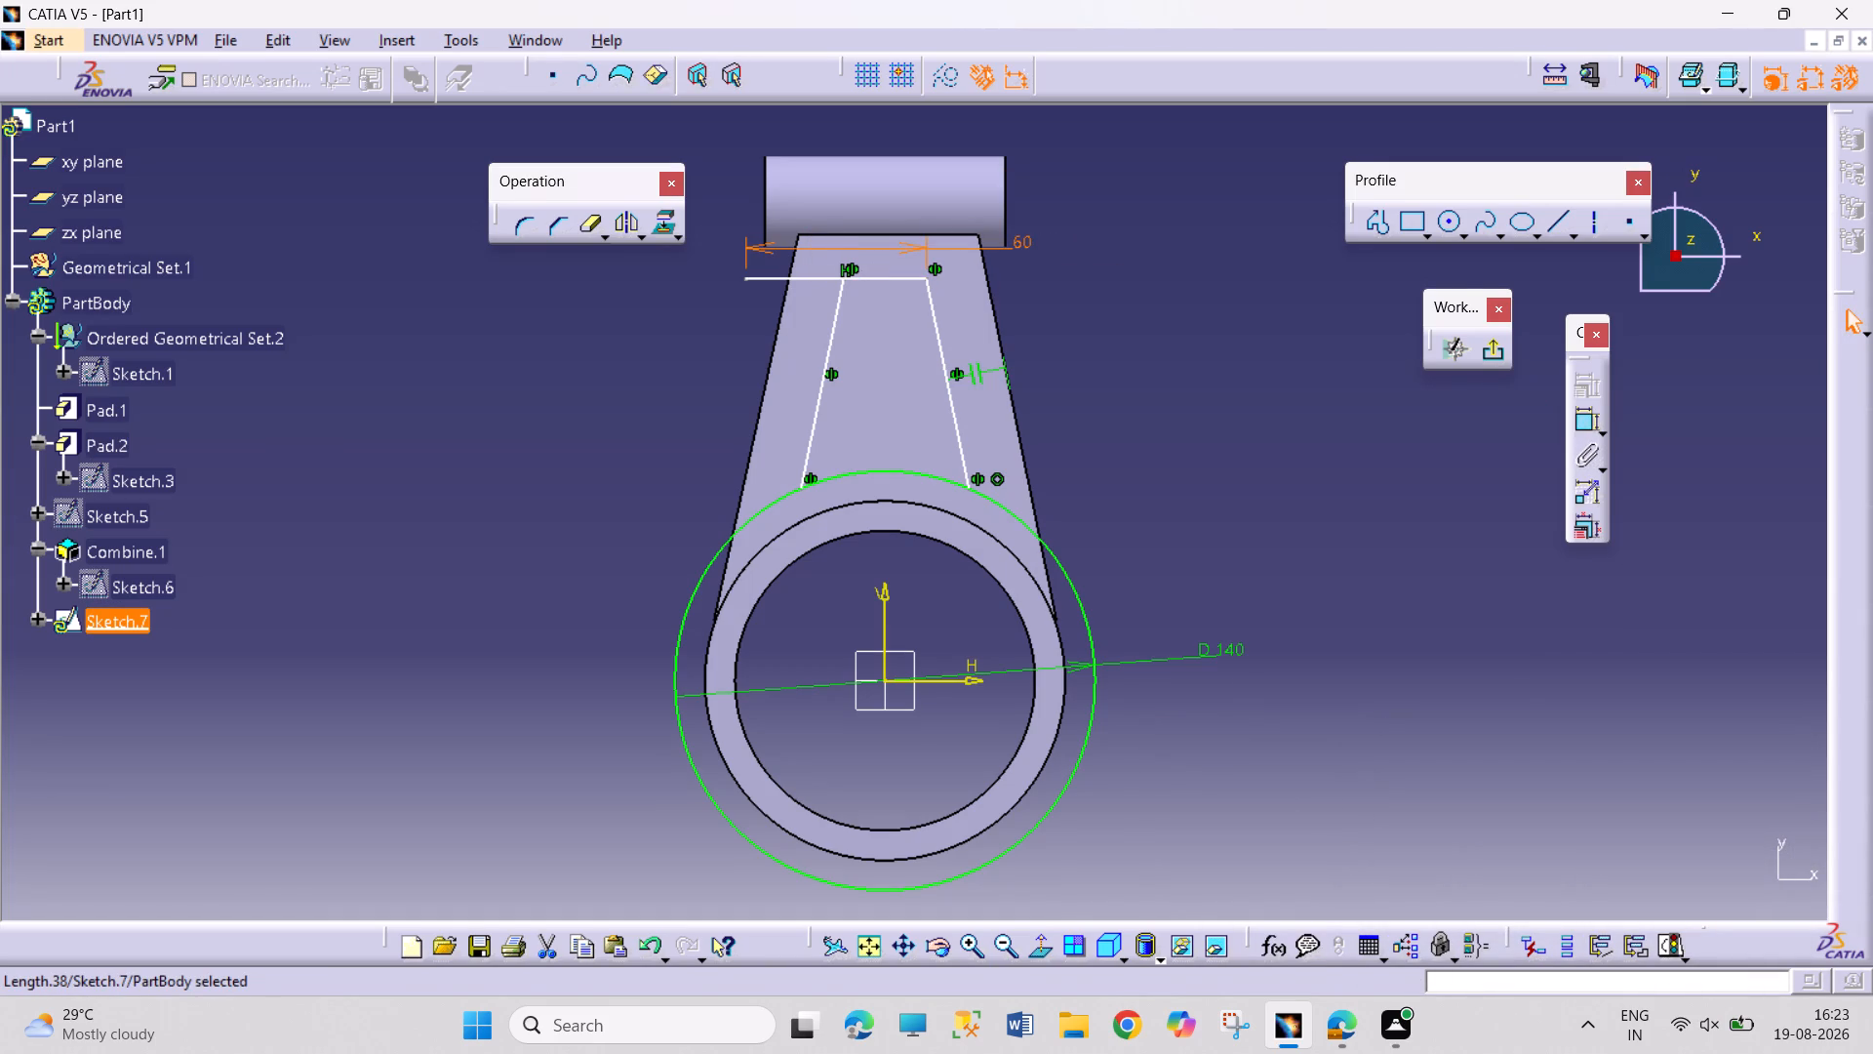
{"action": "left_click", "coordinate": [1224, 386]}
Move the mirrored line's upper endpoint outward and make it coincident with the horizontal line's free end.
{"action": "left_click_drag", "start_coordinate": [842, 283], "coordinate": [812, 299]}
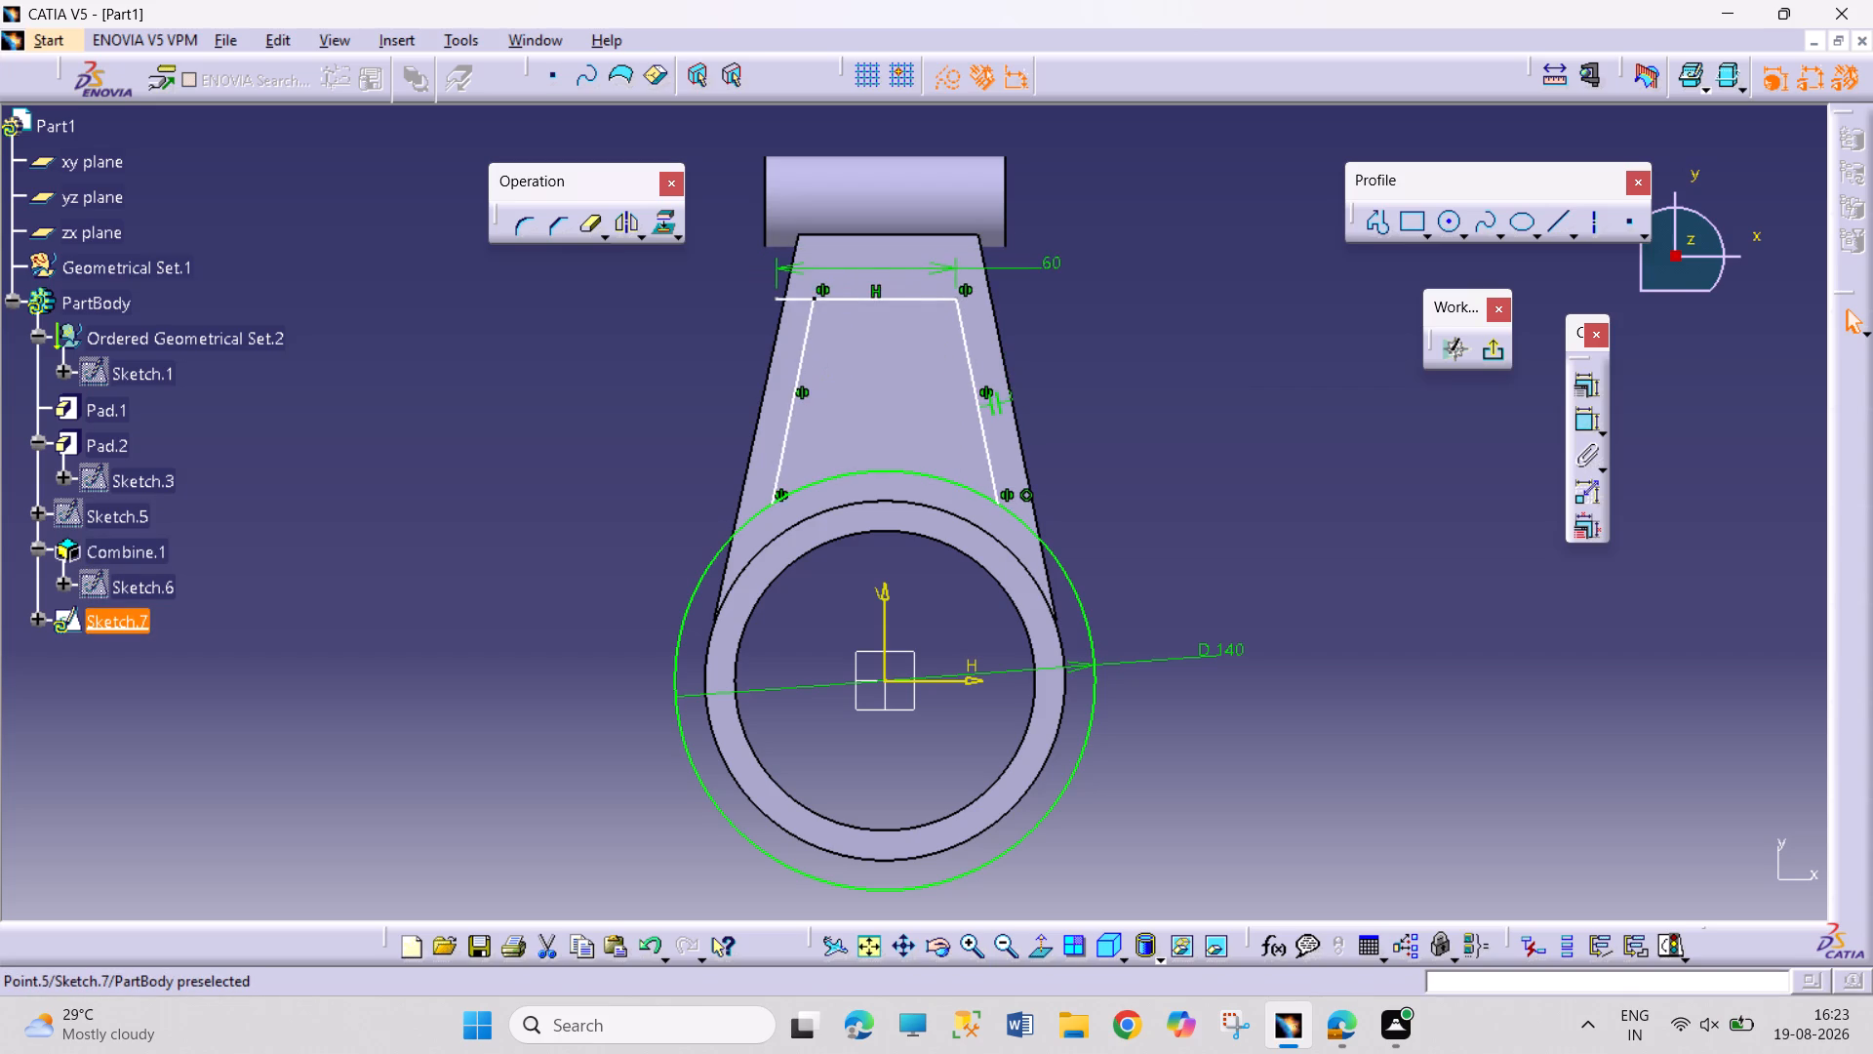
{"action": "left_click_drag", "start_coordinate": [812, 299], "coordinate": [800, 290]}
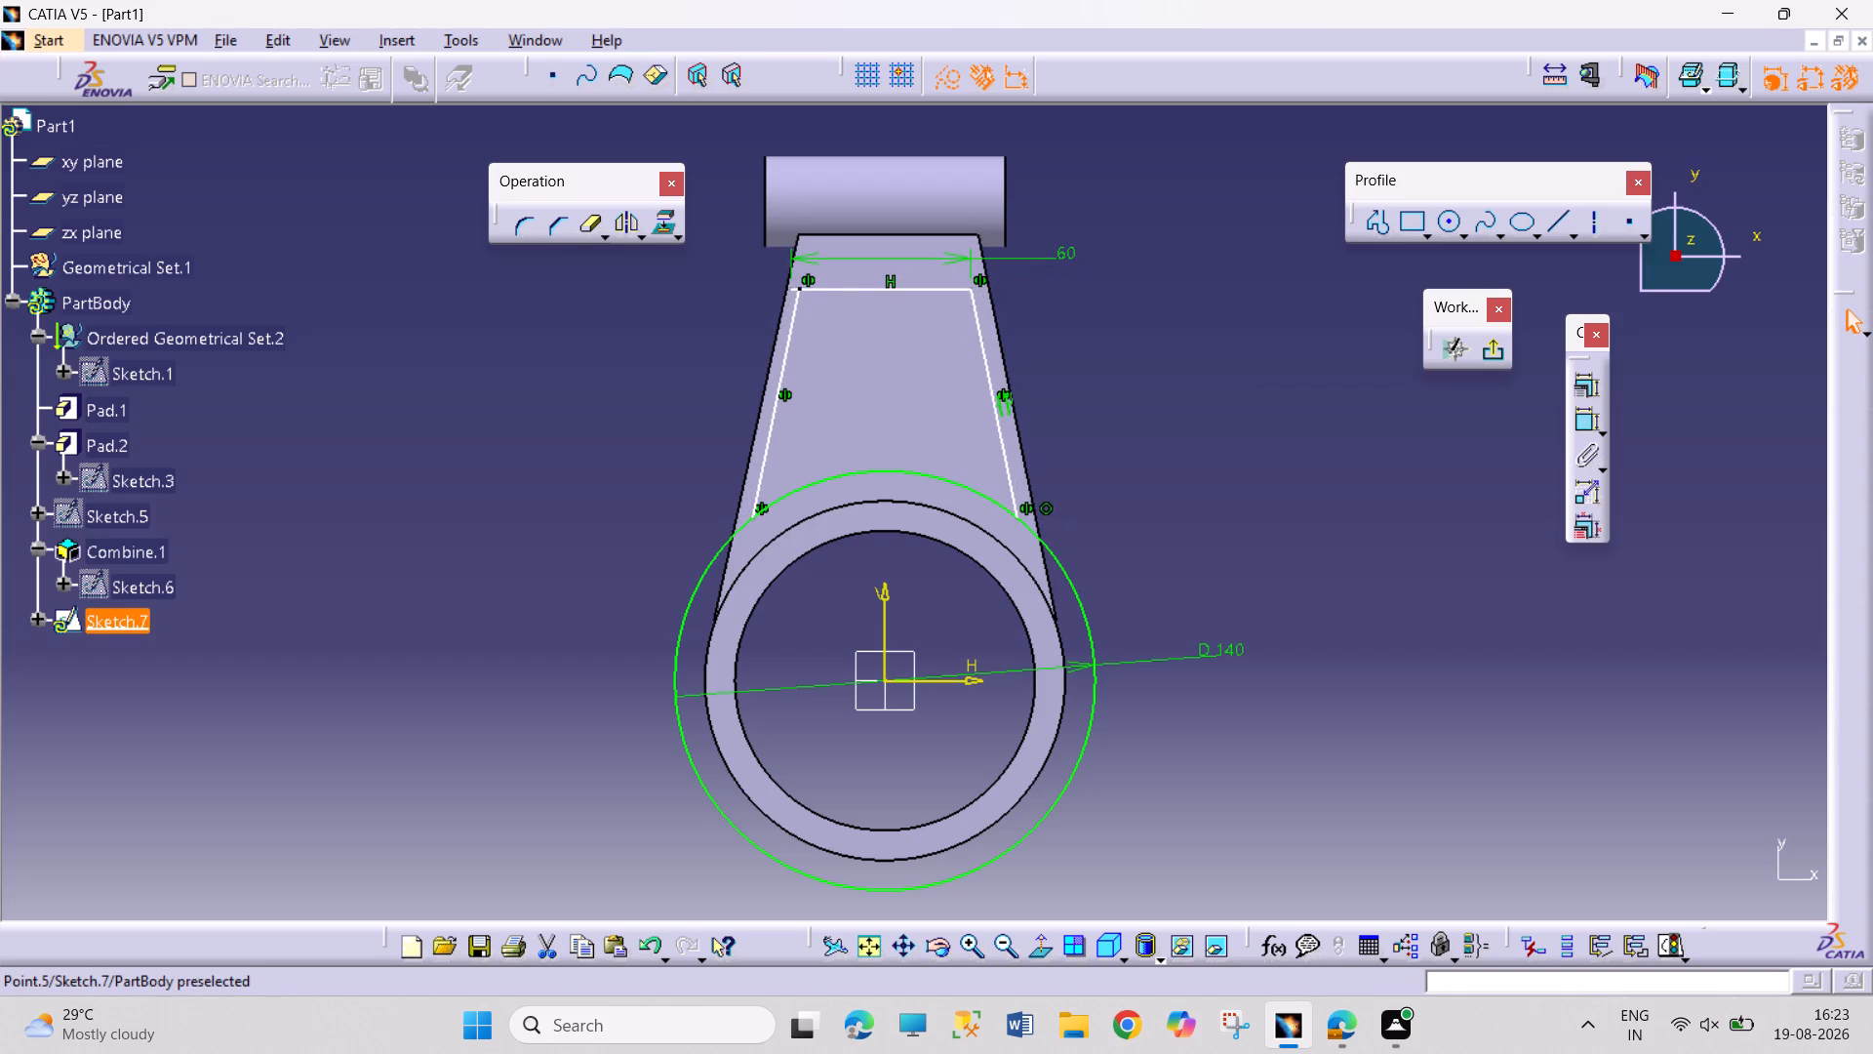
{"action": "left_click_drag", "start_coordinate": [800, 290], "coordinate": [777, 295]}
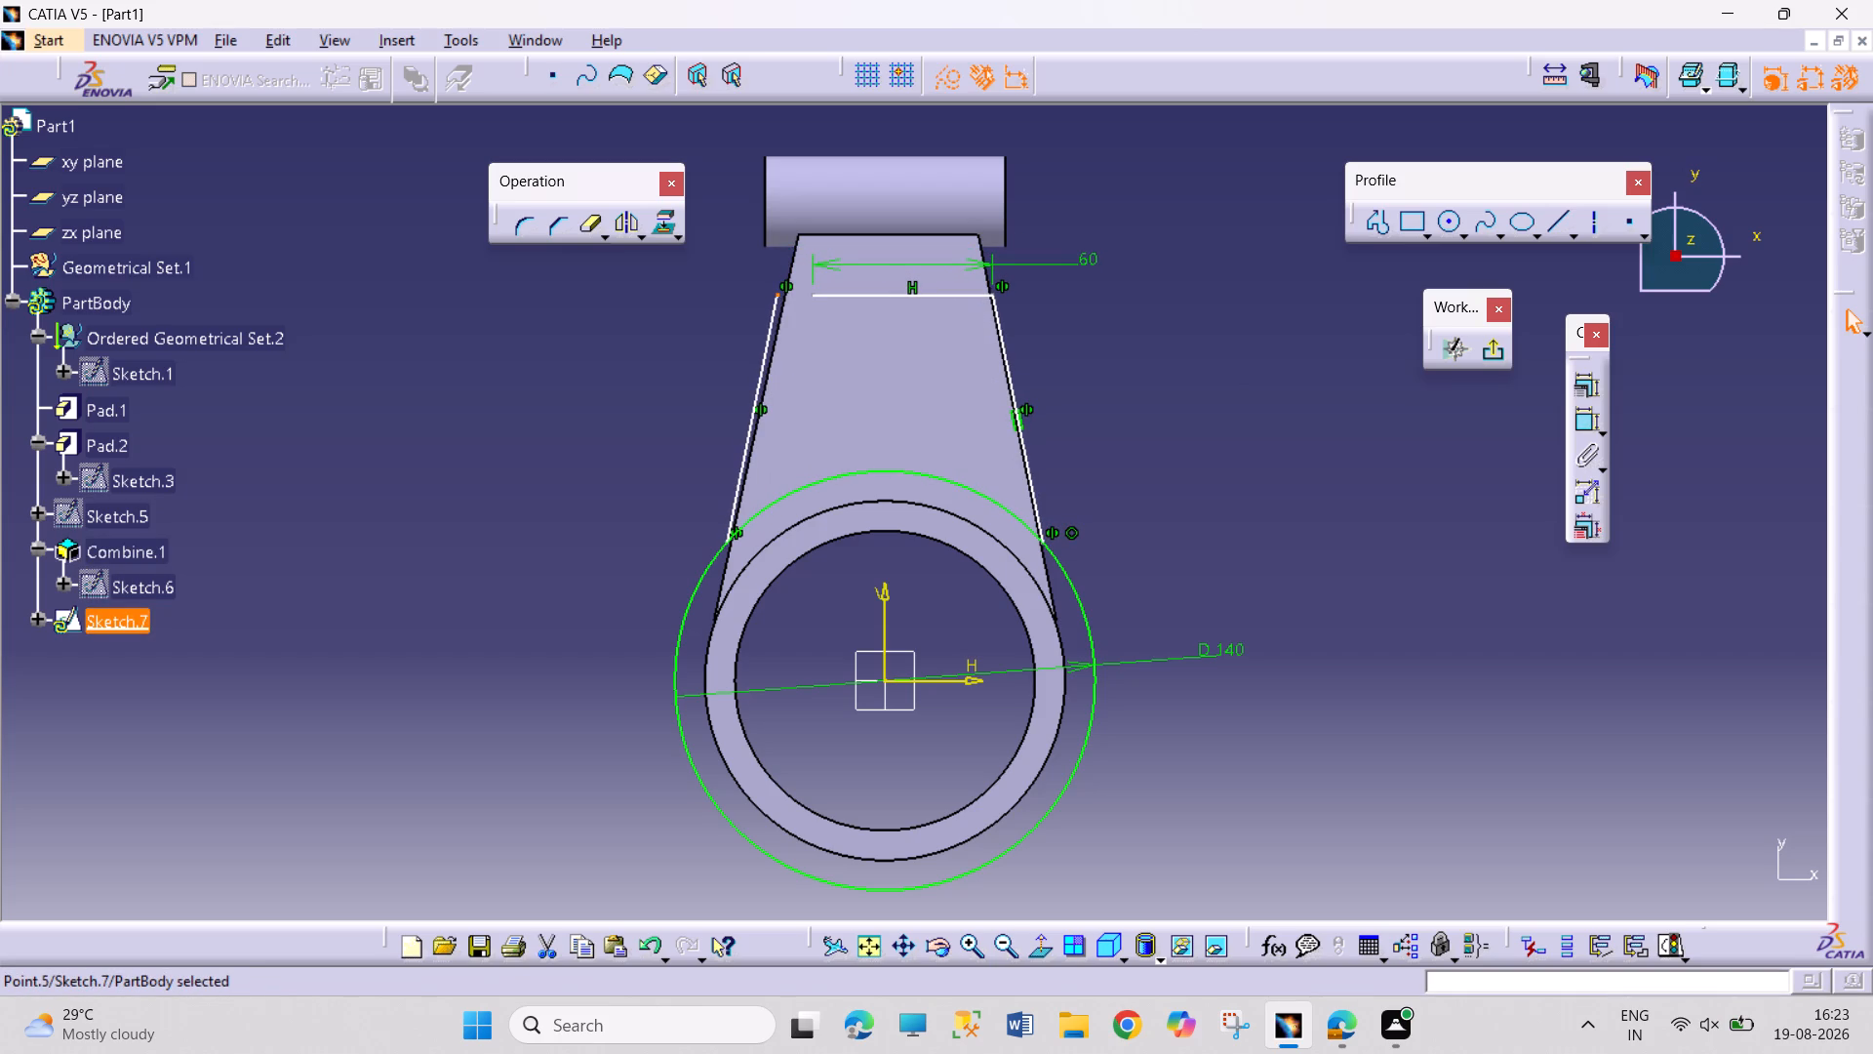
{"action": "left_click", "coordinate": [813, 297]}
{"action": "left_click", "coordinate": [776, 293], "text": "ctrl"}
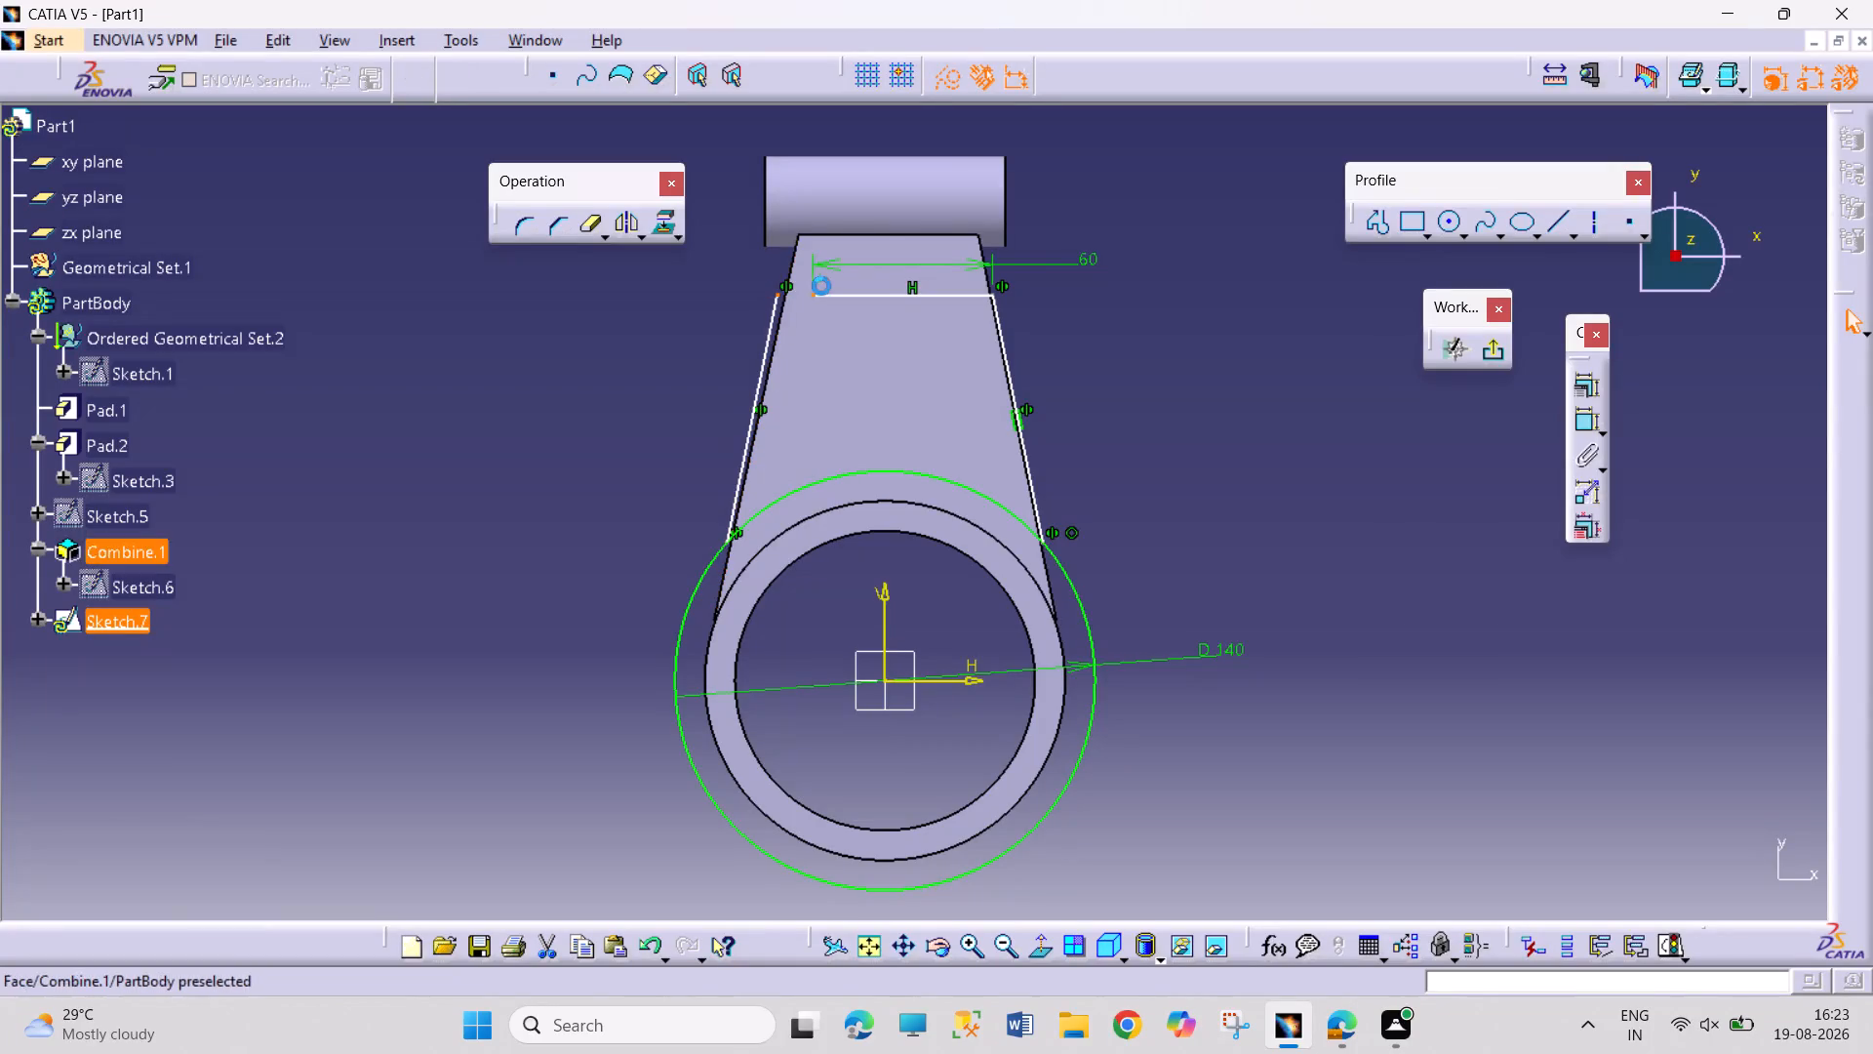
{"action": "left_click", "coordinate": [1573, 383]}
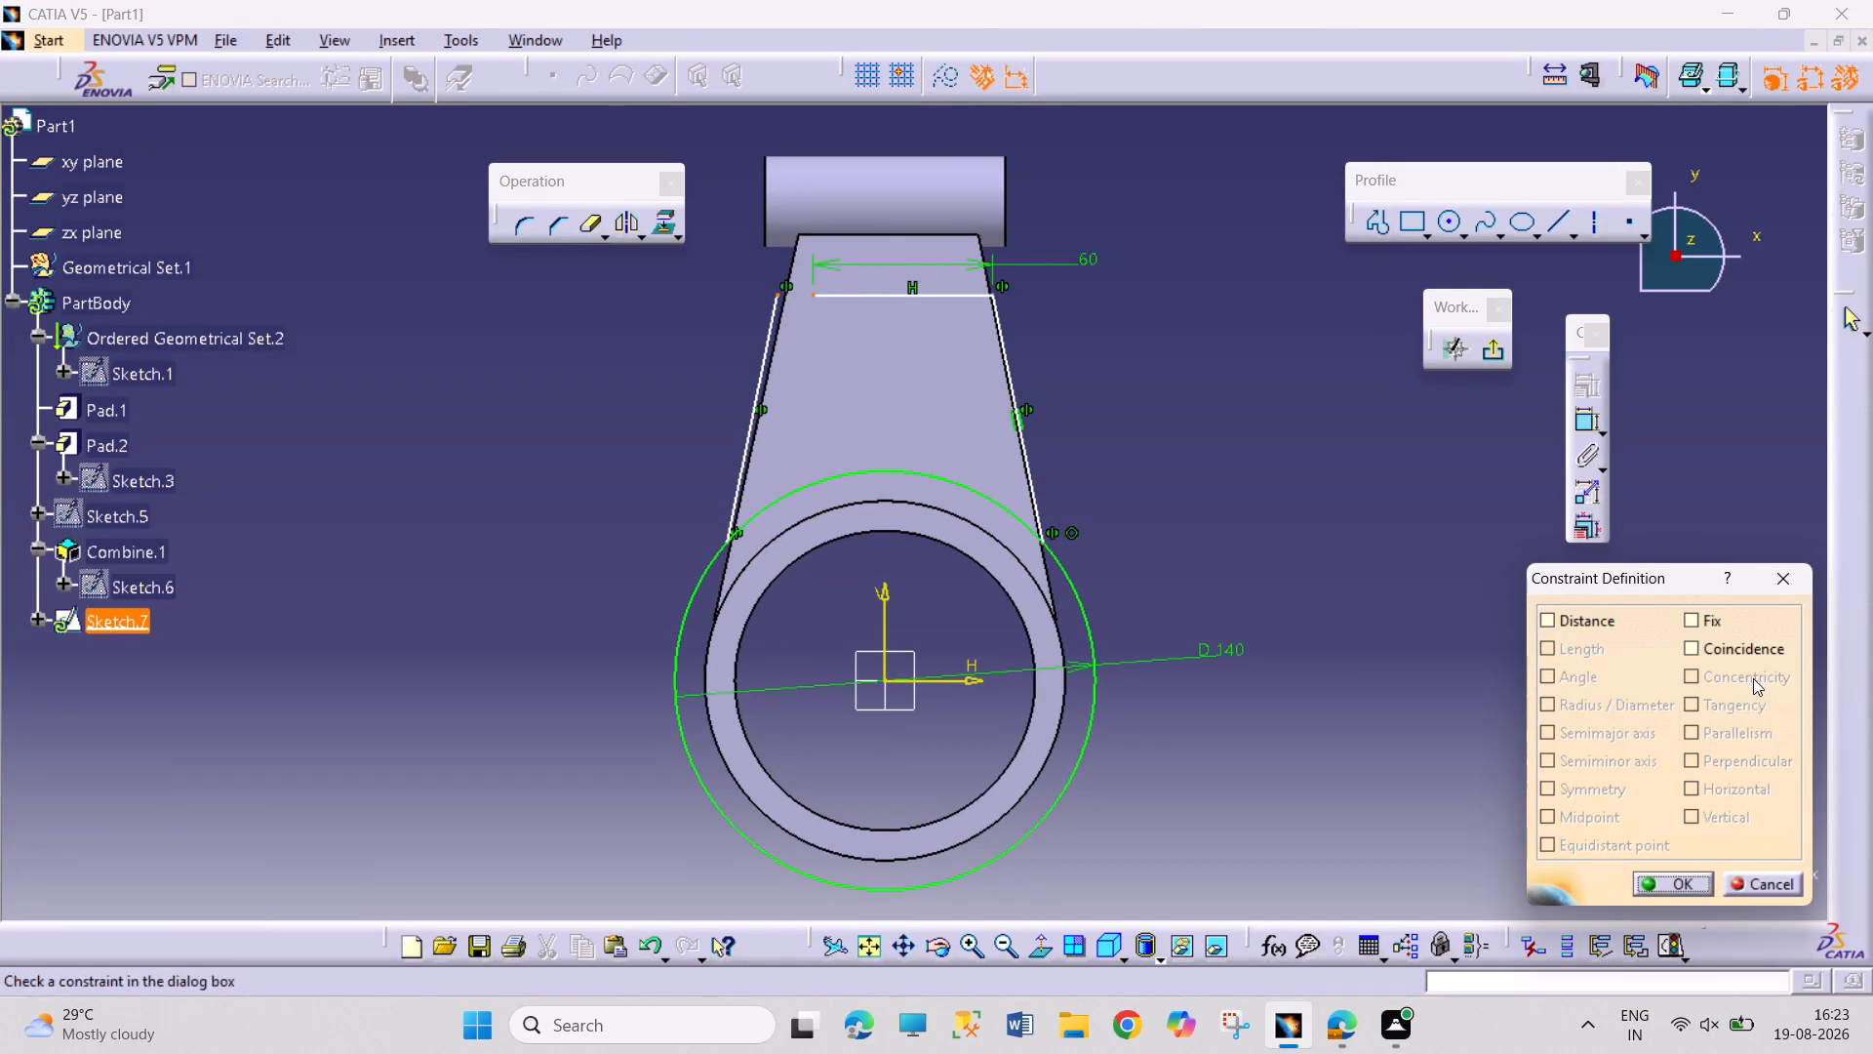
{"action": "left_click", "coordinate": [1749, 654]}
{"action": "left_click", "coordinate": [1663, 872]}
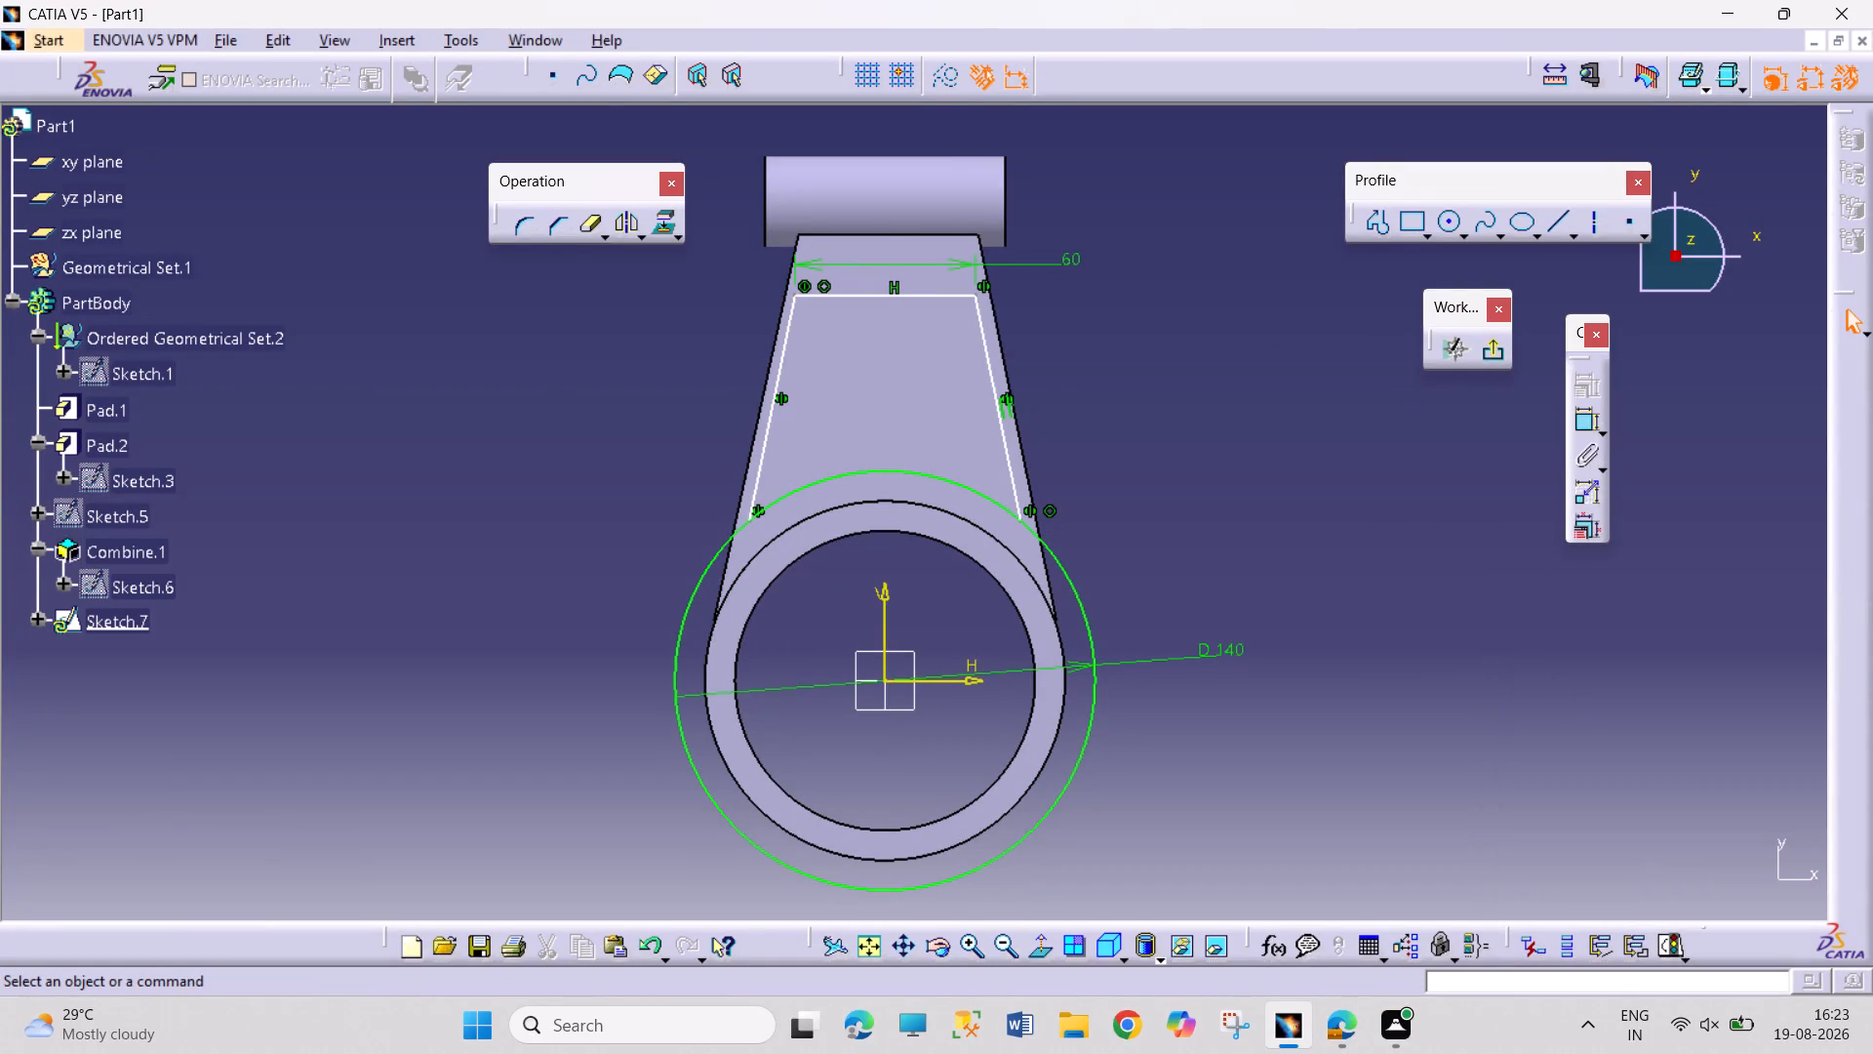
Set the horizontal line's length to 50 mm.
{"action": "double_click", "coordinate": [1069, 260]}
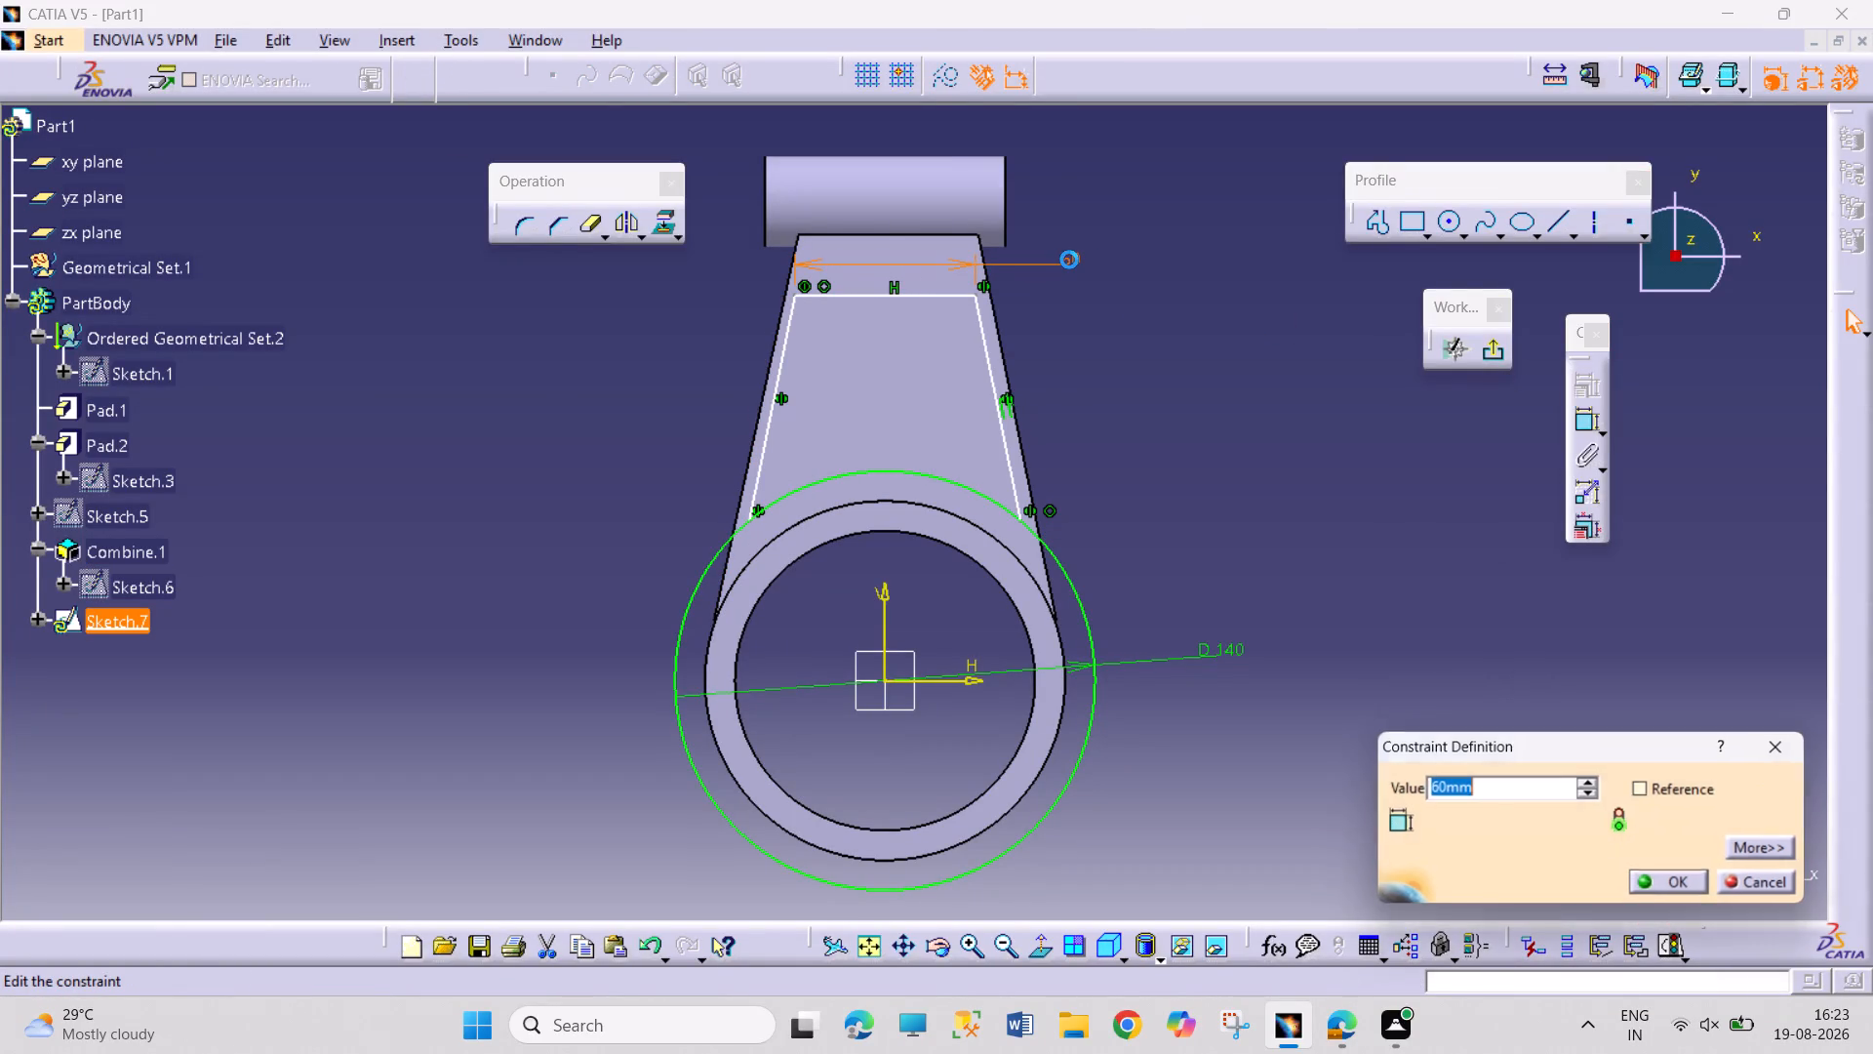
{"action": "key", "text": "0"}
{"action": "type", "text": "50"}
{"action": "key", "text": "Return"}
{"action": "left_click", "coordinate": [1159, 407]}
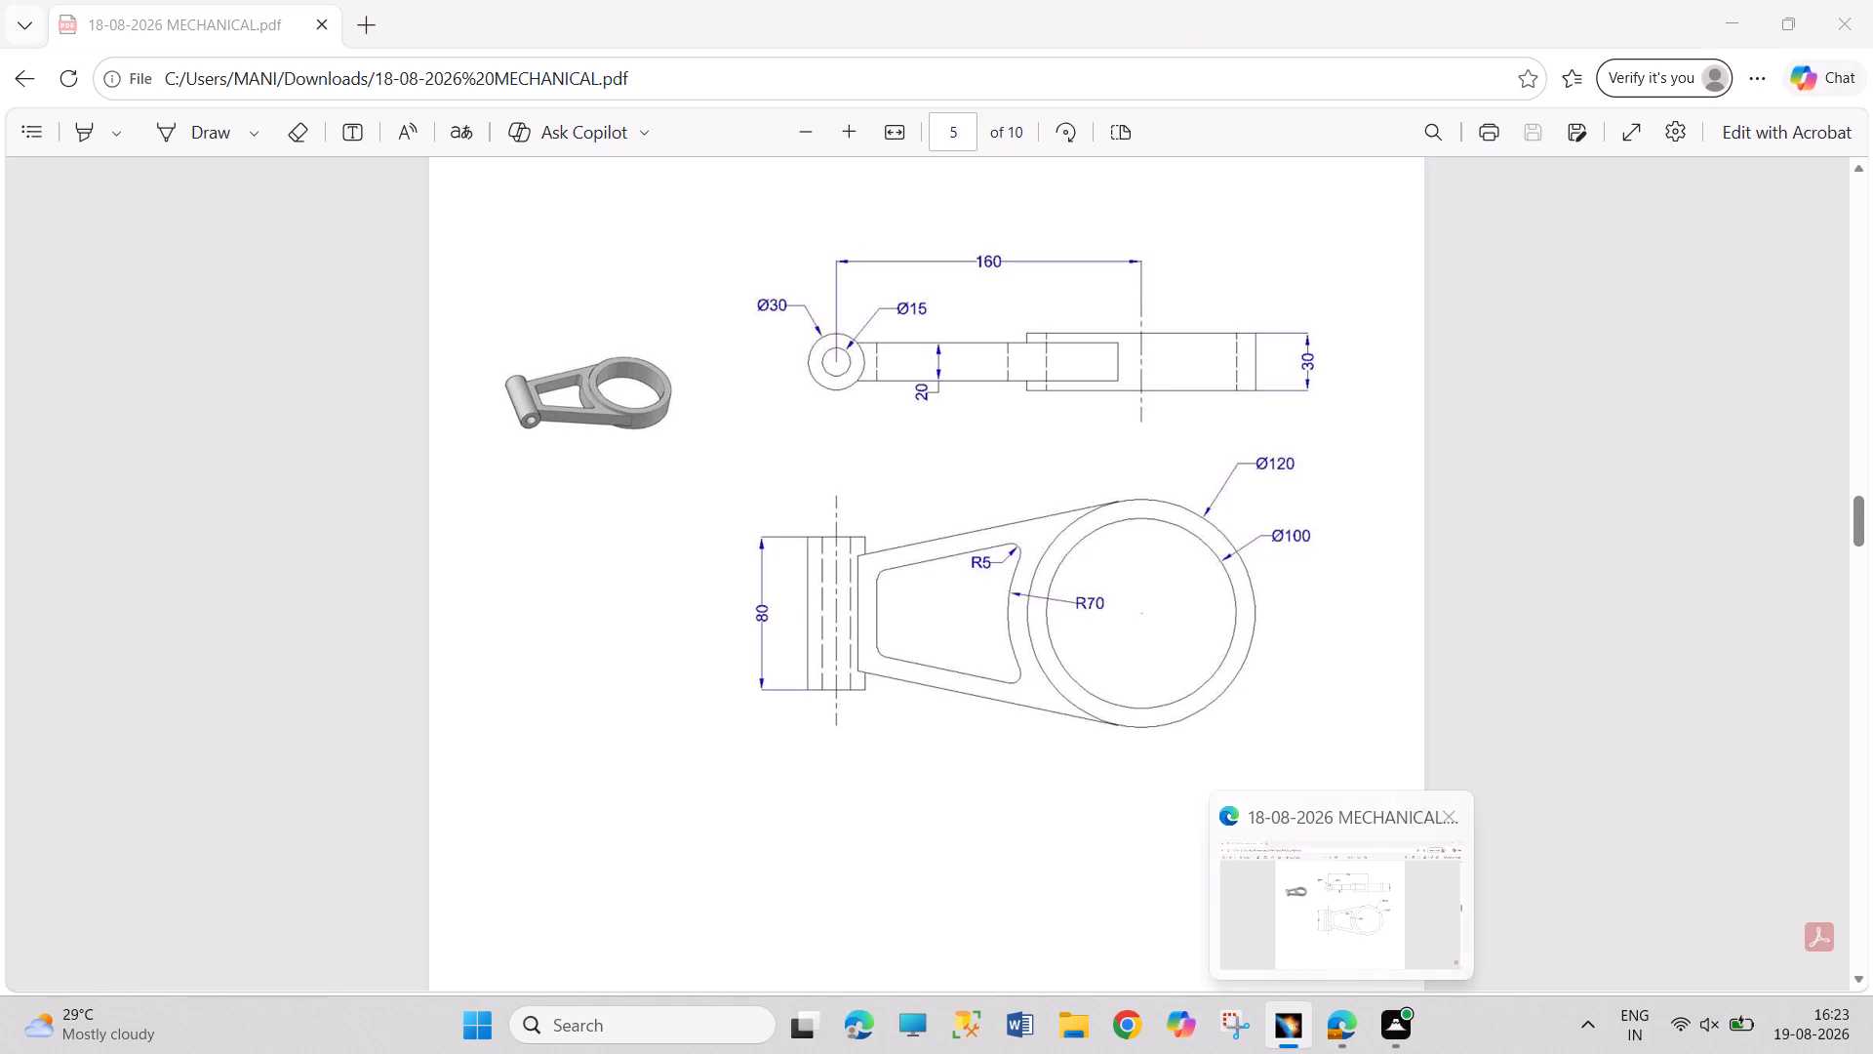
Set the horizontal line's length to 40 mm.
{"action": "double_click", "coordinate": [1070, 259]}
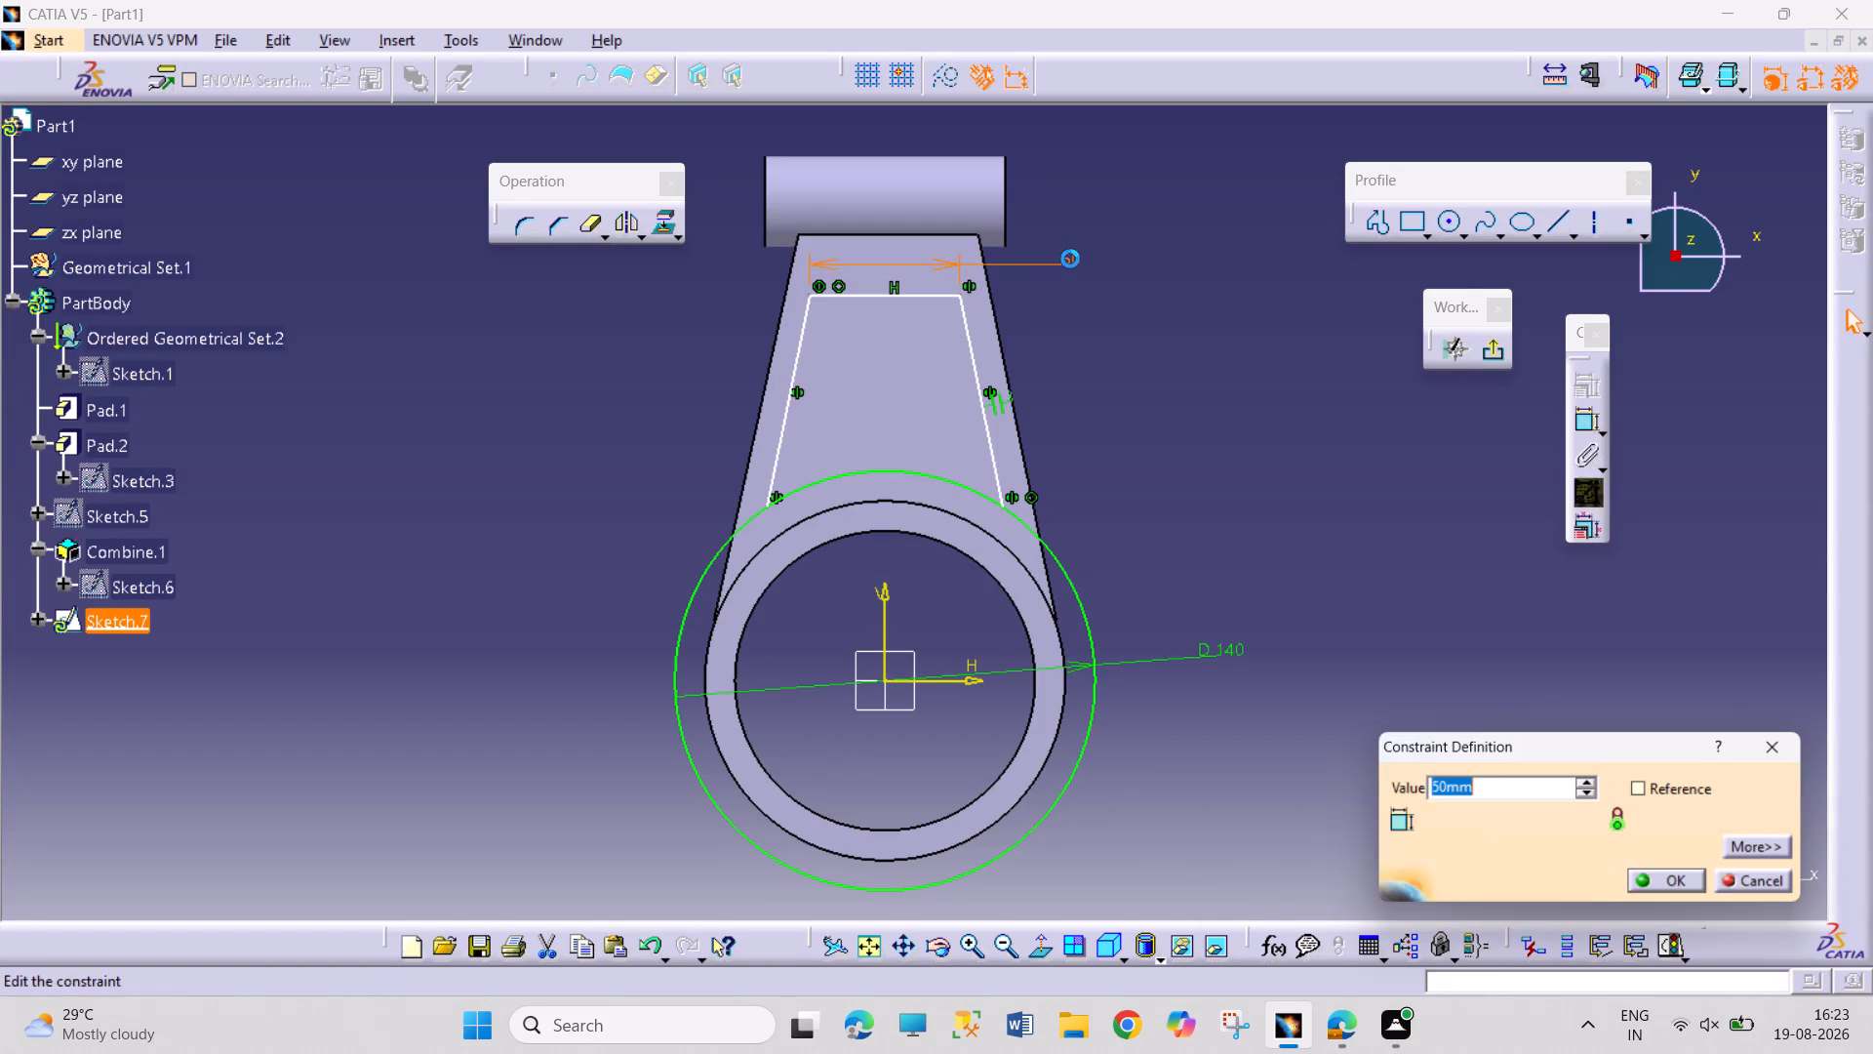
{"action": "type", "text": "40"}
{"action": "key", "text": "Return"}
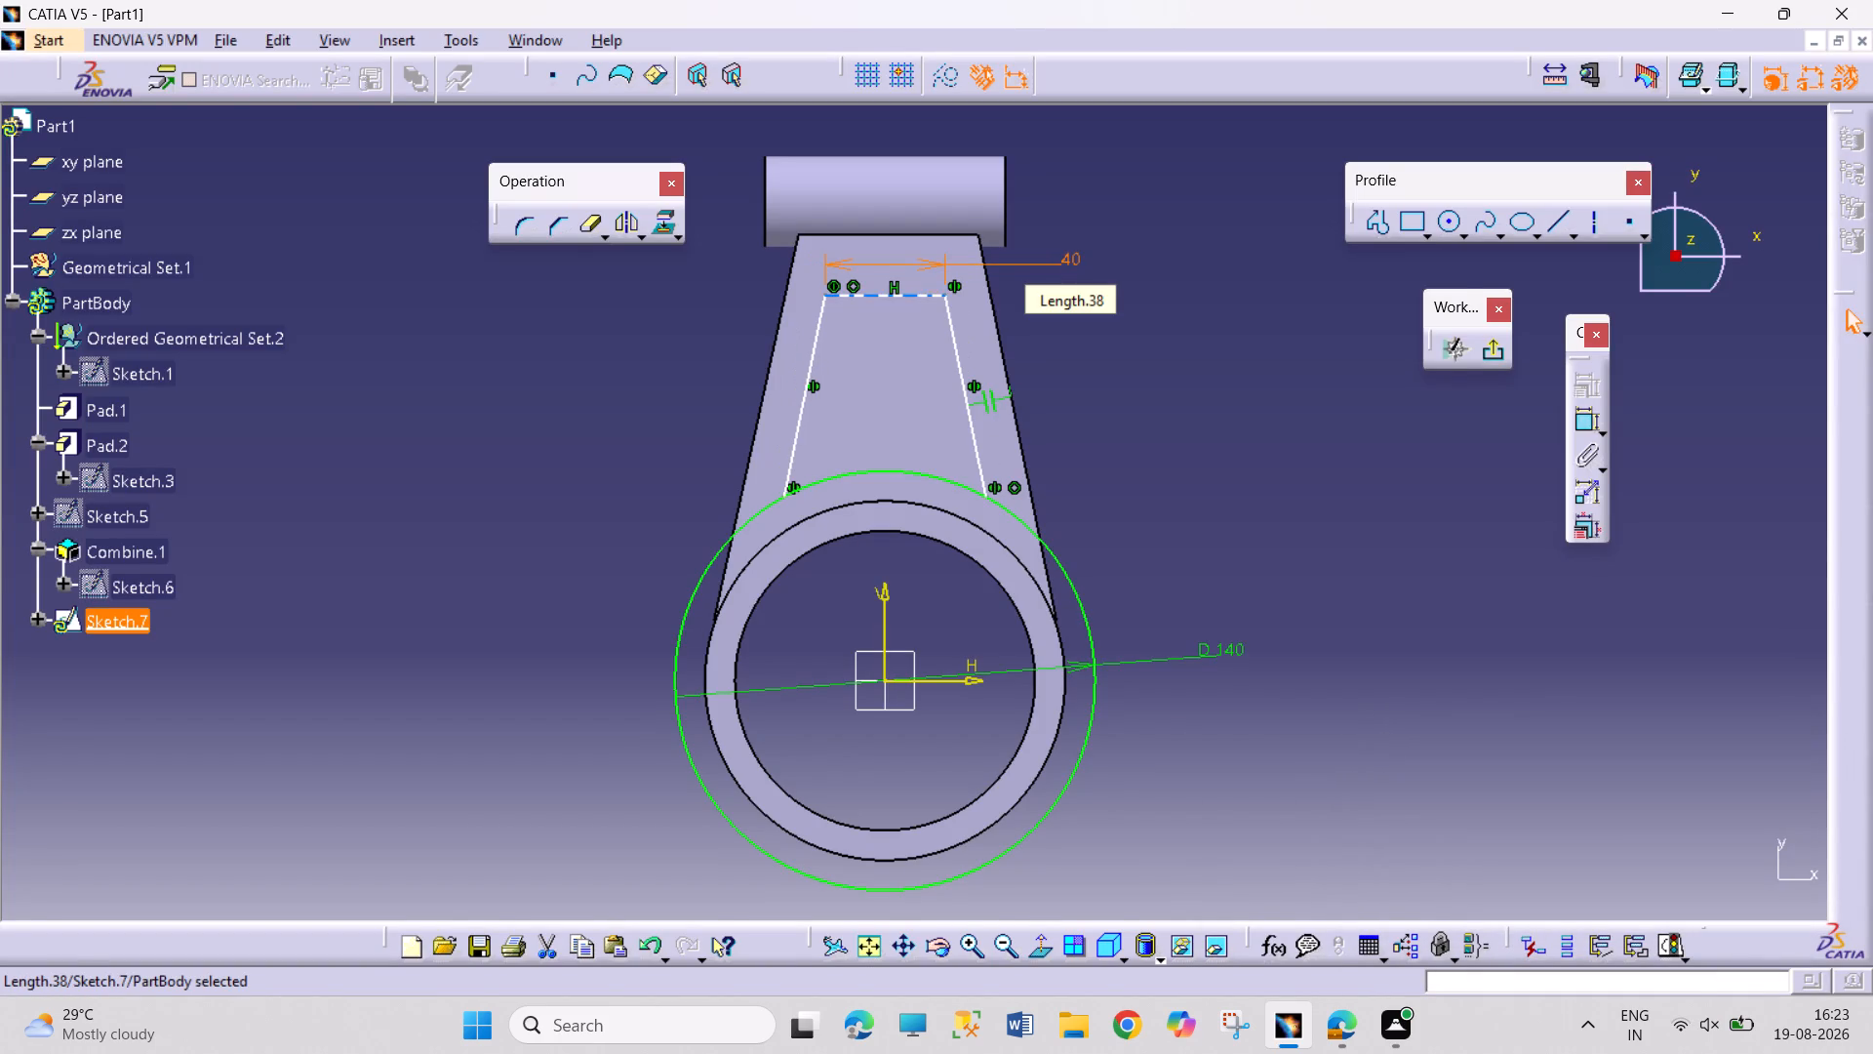
Set the length of the horizontal line across the arm's narrow end to 45 mm.
{"action": "left_click", "coordinate": [1343, 448]}
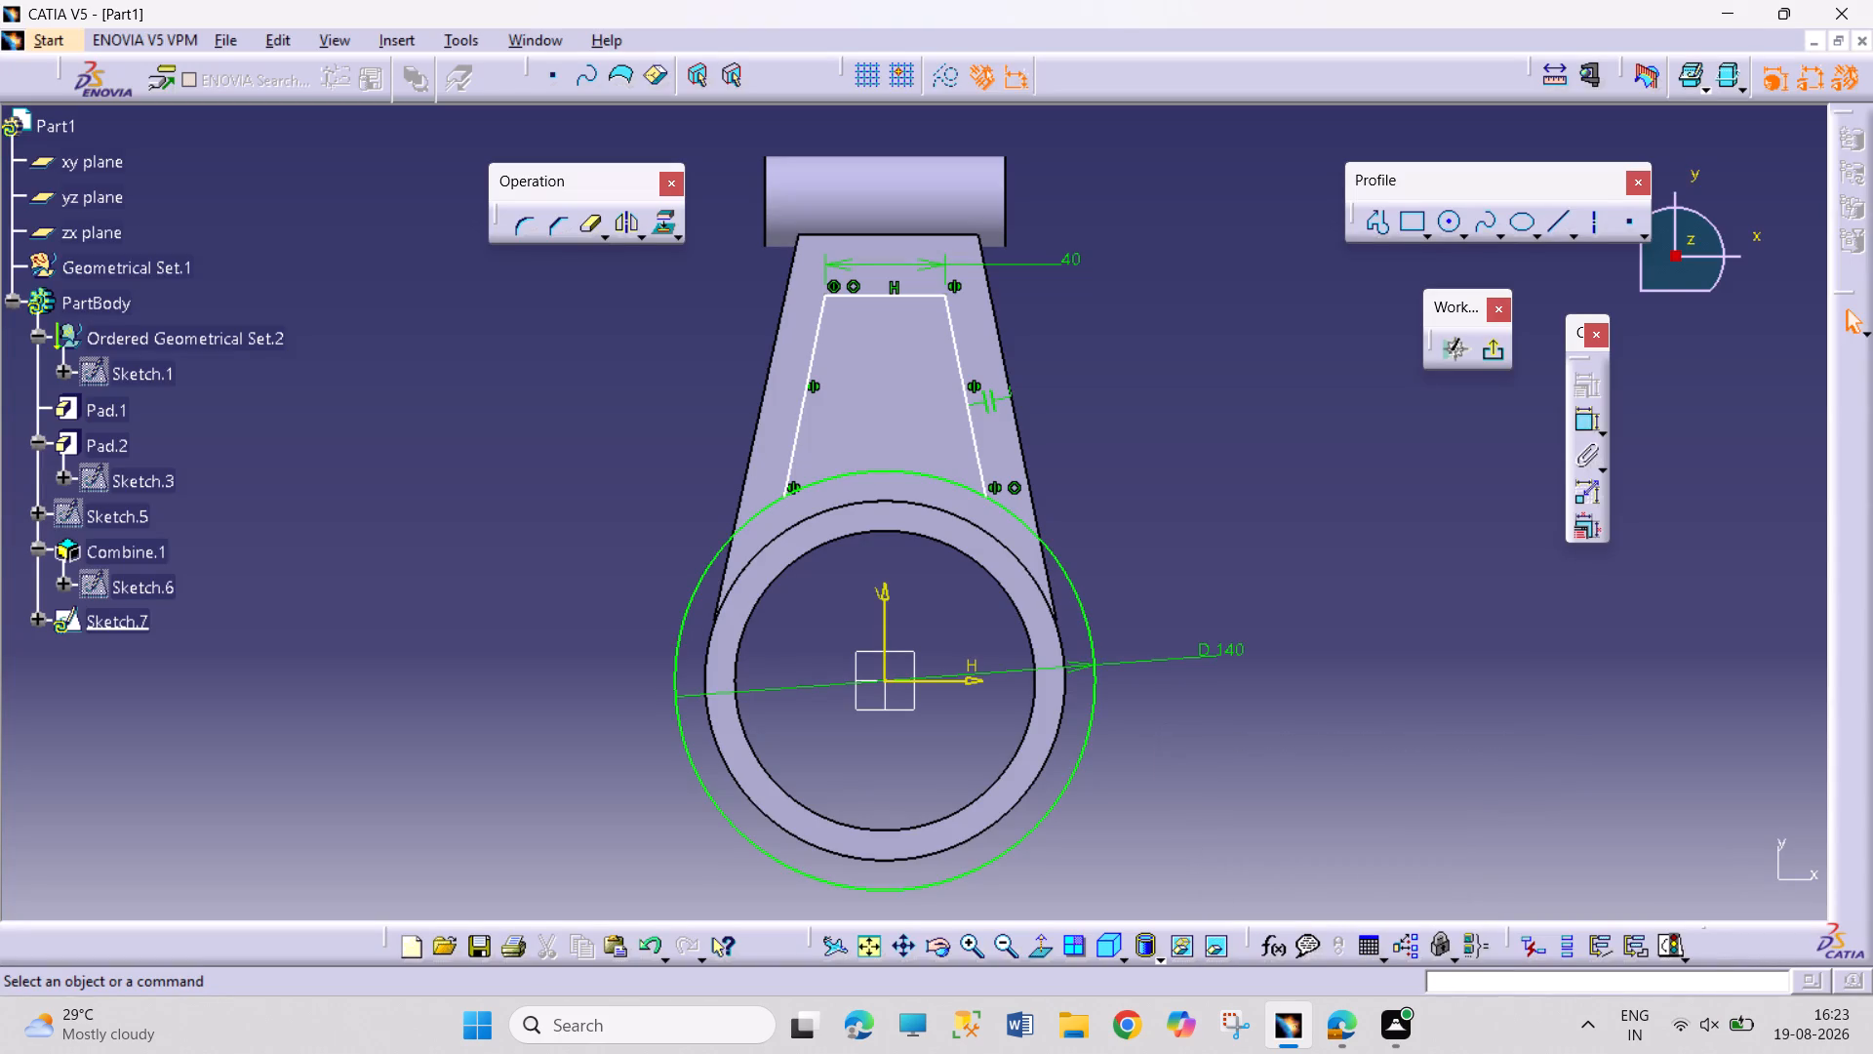
{"action": "double_click", "coordinate": [1070, 261]}
{"action": "type", "text": "45"}
{"action": "key", "text": "Return"}
{"action": "left_click", "coordinate": [1250, 400]}
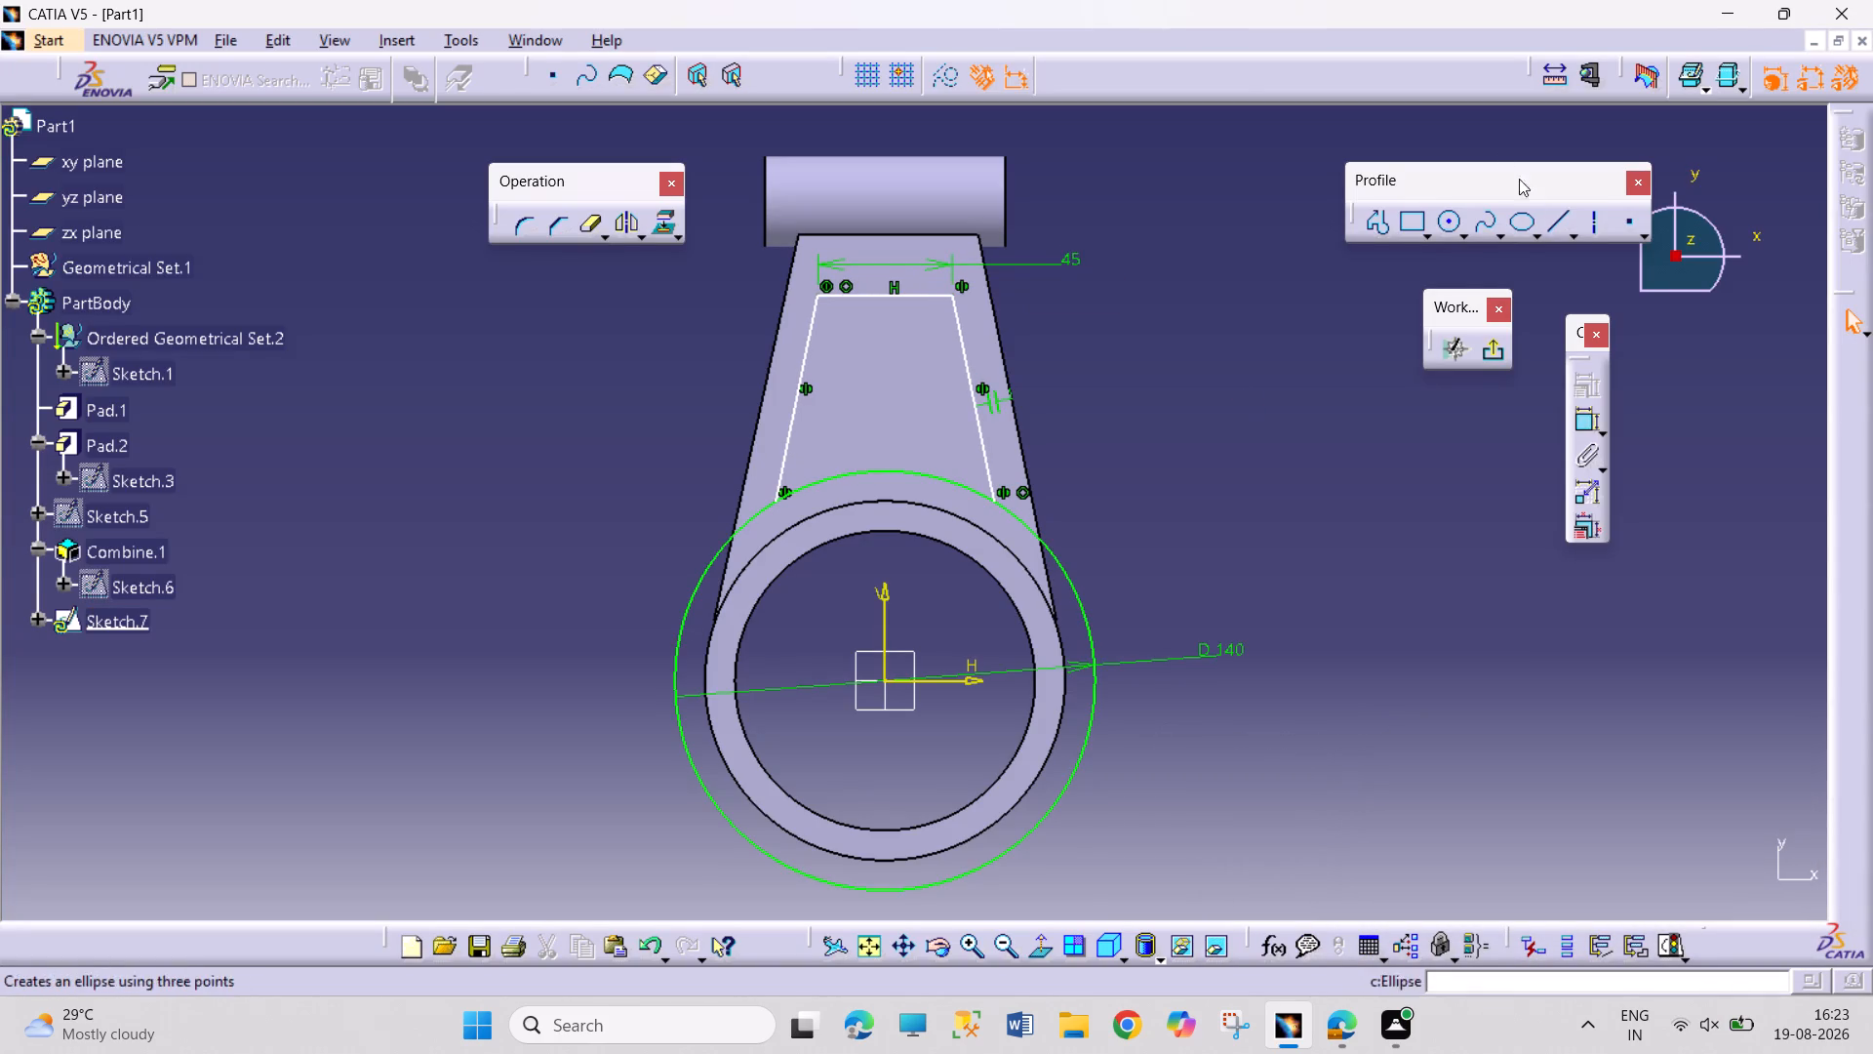
Quick Trim the 140 mm diameter circle, keeping only the arc between the two slanted lines.
{"action": "left_click", "coordinate": [585, 237]}
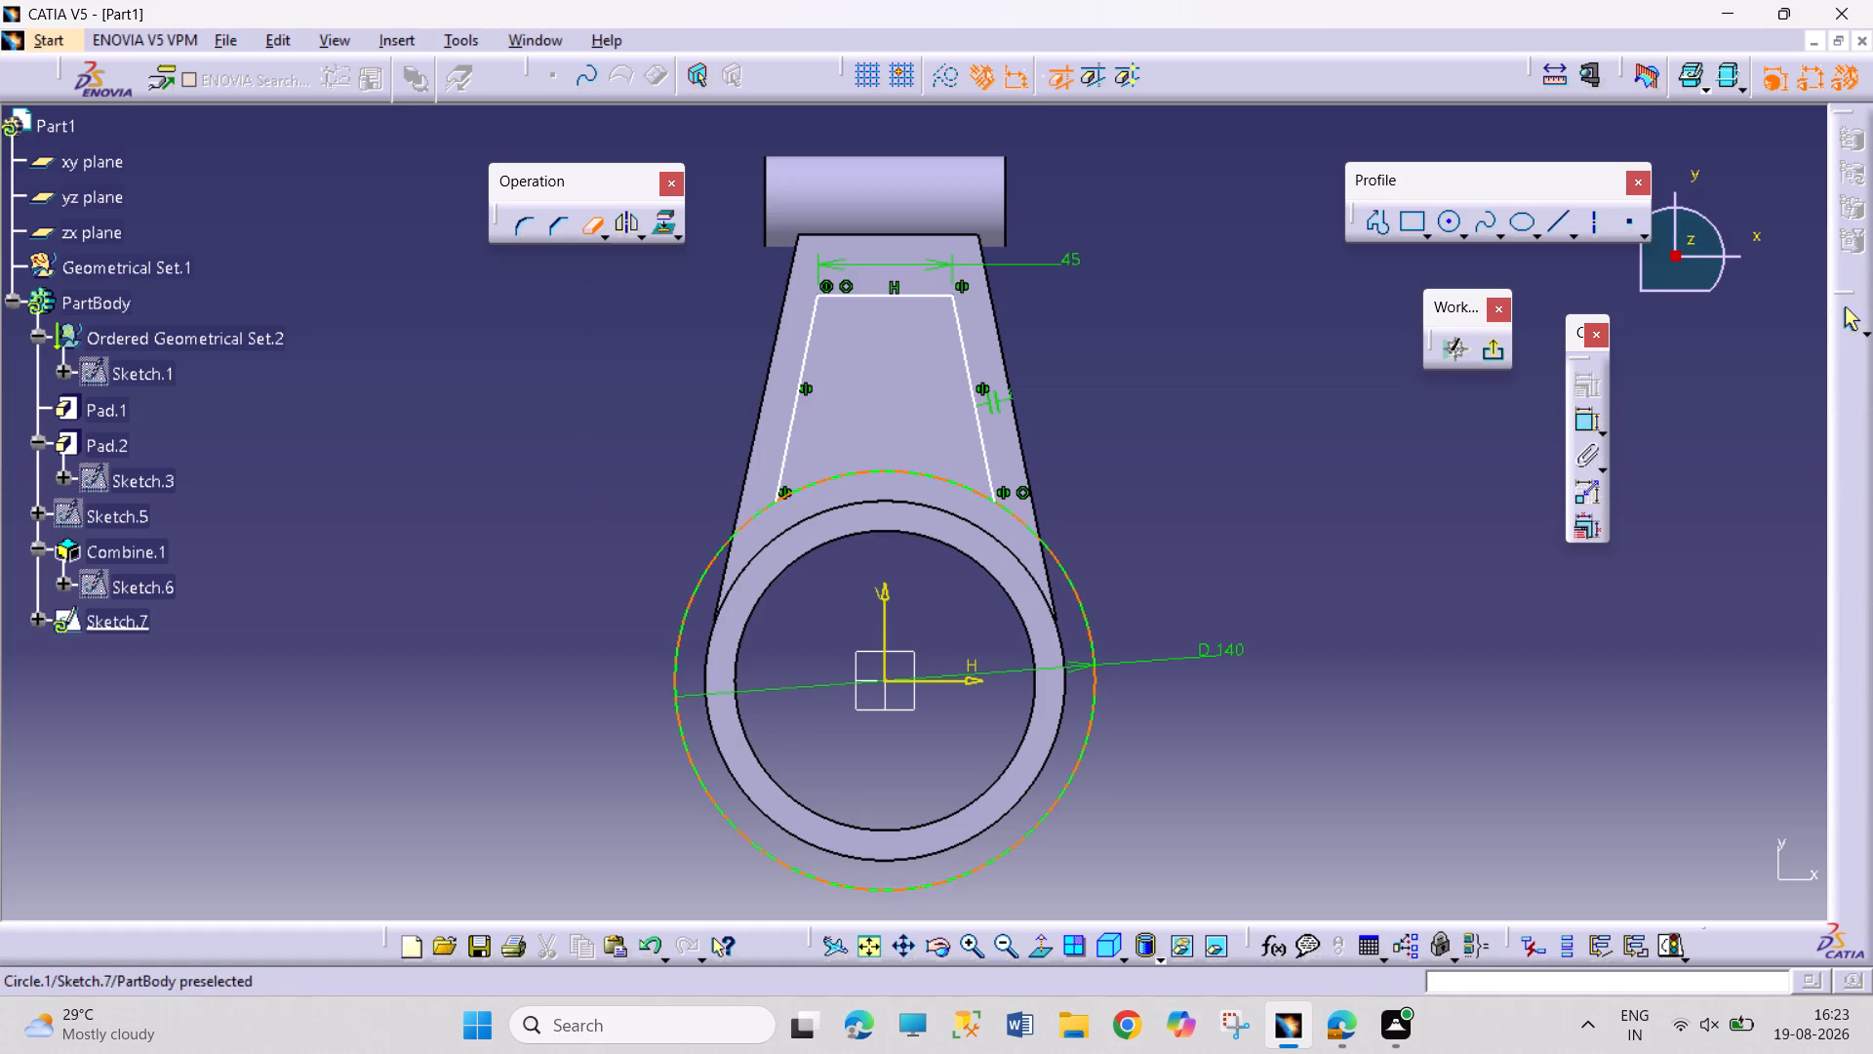
{"action": "left_click", "coordinate": [930, 886]}
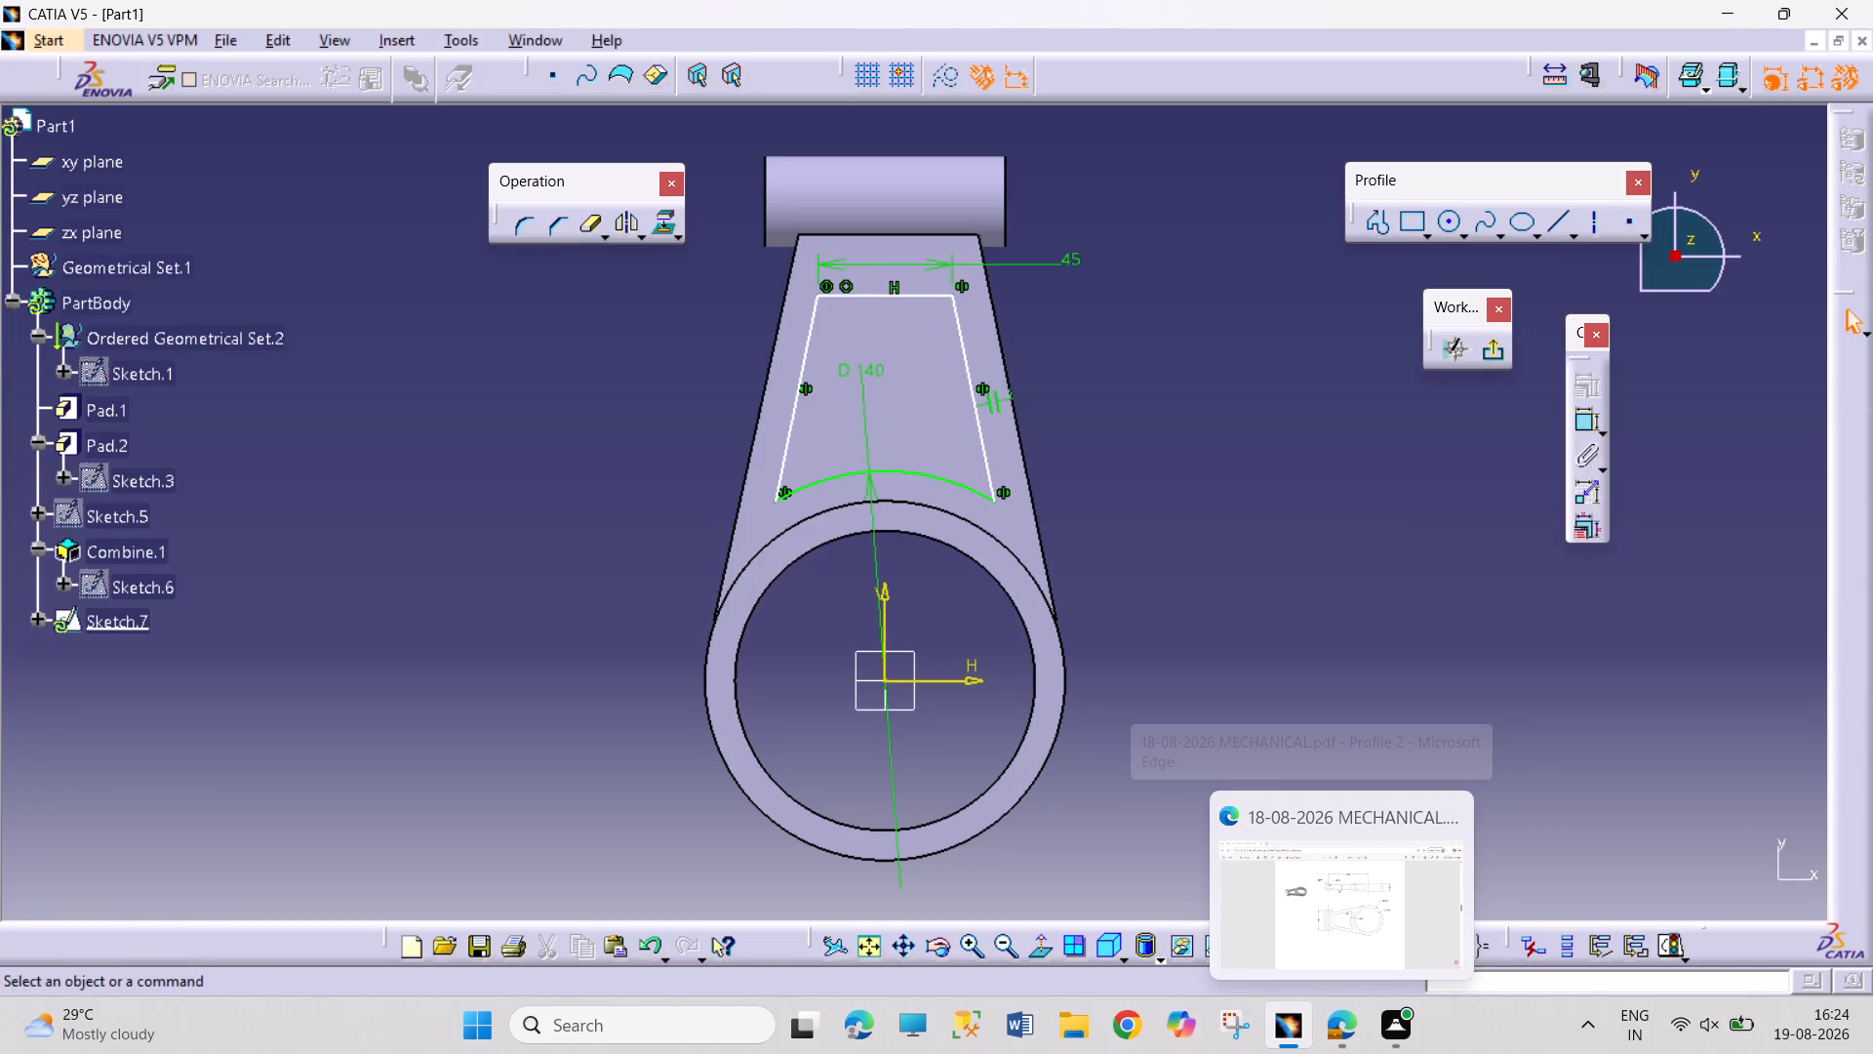
Add a corner of about 9.9 mm radius between the 140 mm arc and the left slanted line.
{"action": "left_click", "coordinate": [521, 225]}
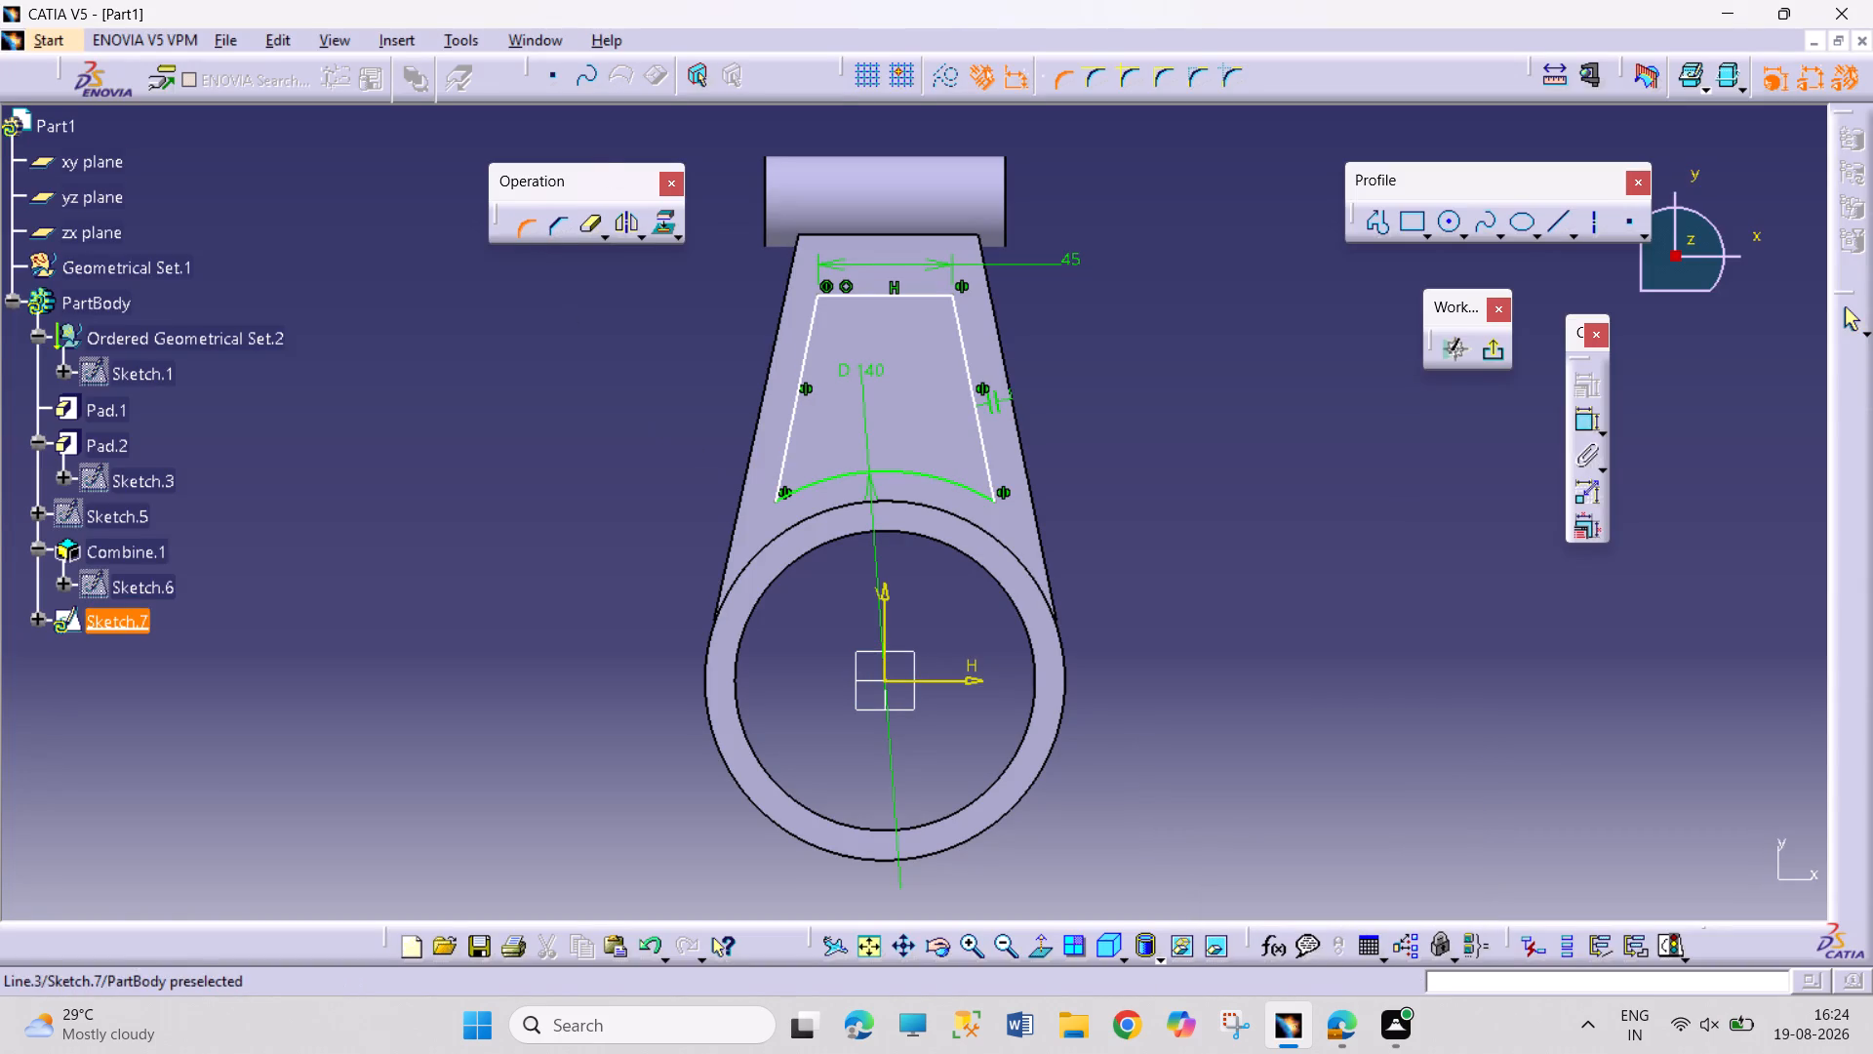
{"action": "left_click", "coordinate": [813, 486]}
{"action": "left_click", "coordinate": [780, 464]}
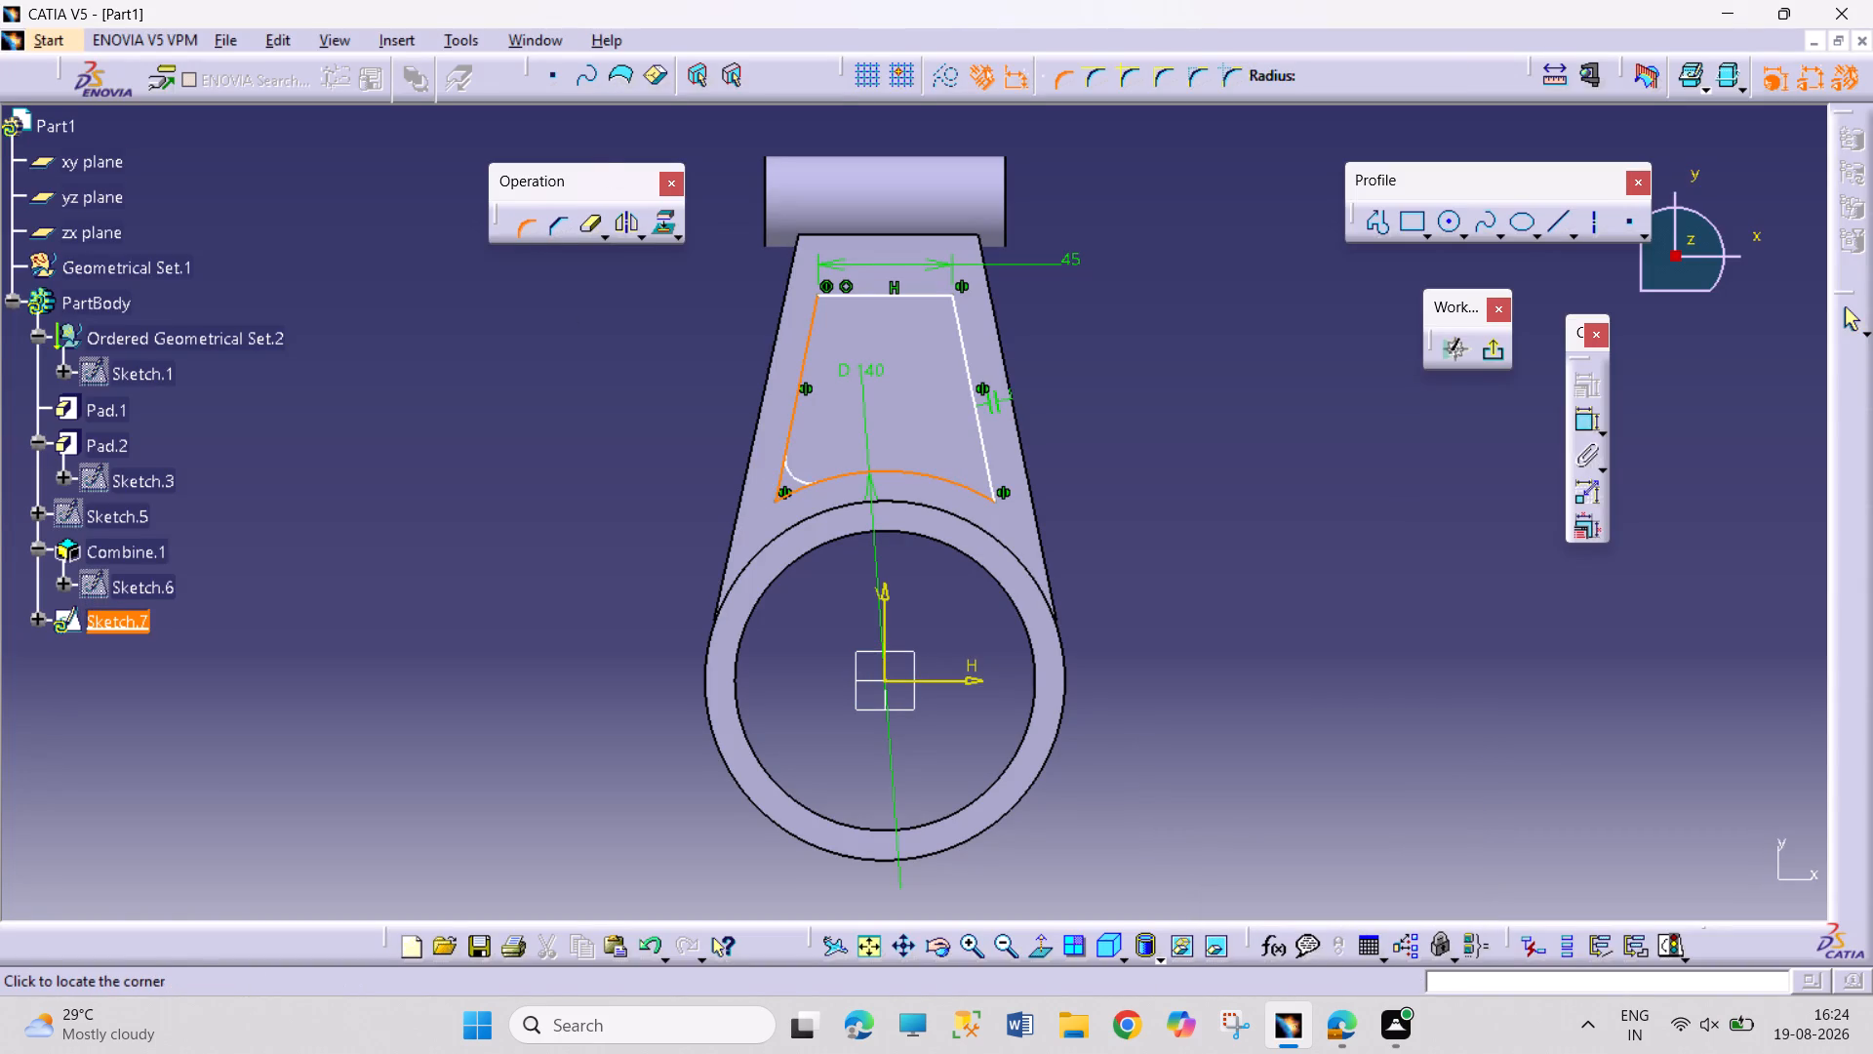
{"action": "left_click", "coordinate": [792, 467]}
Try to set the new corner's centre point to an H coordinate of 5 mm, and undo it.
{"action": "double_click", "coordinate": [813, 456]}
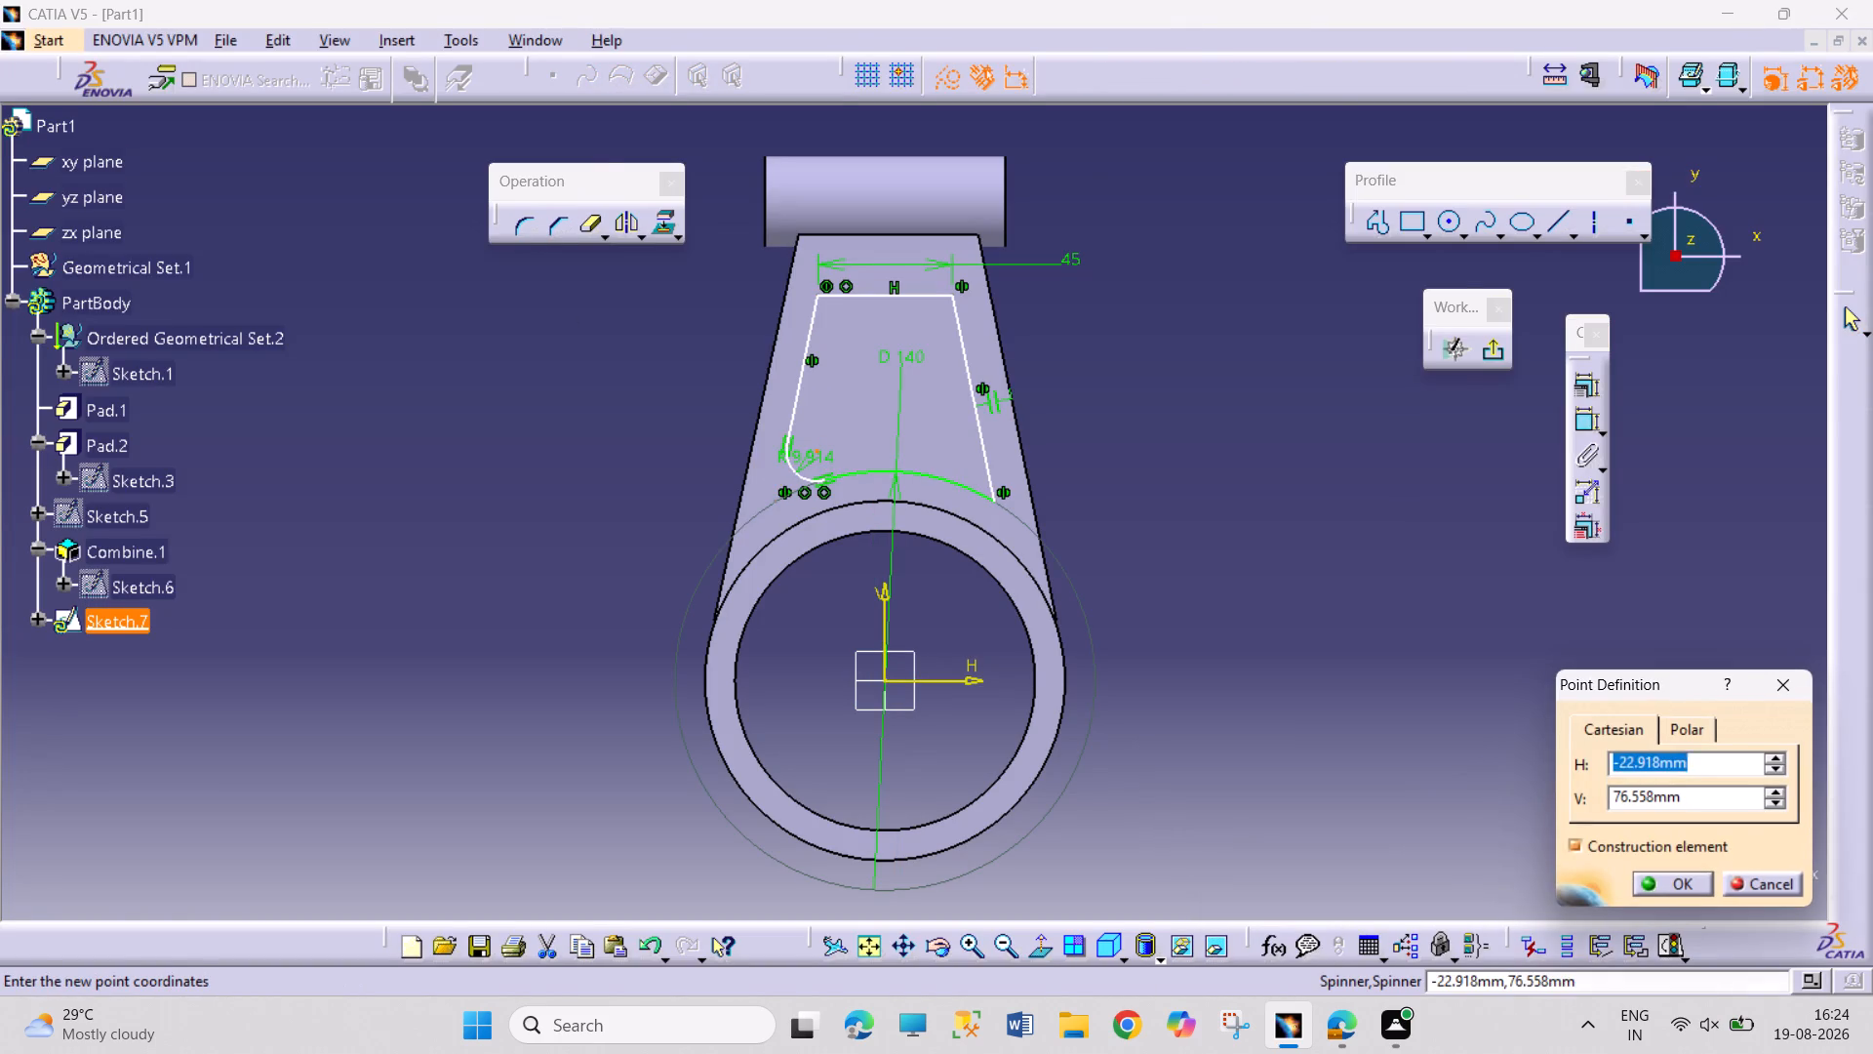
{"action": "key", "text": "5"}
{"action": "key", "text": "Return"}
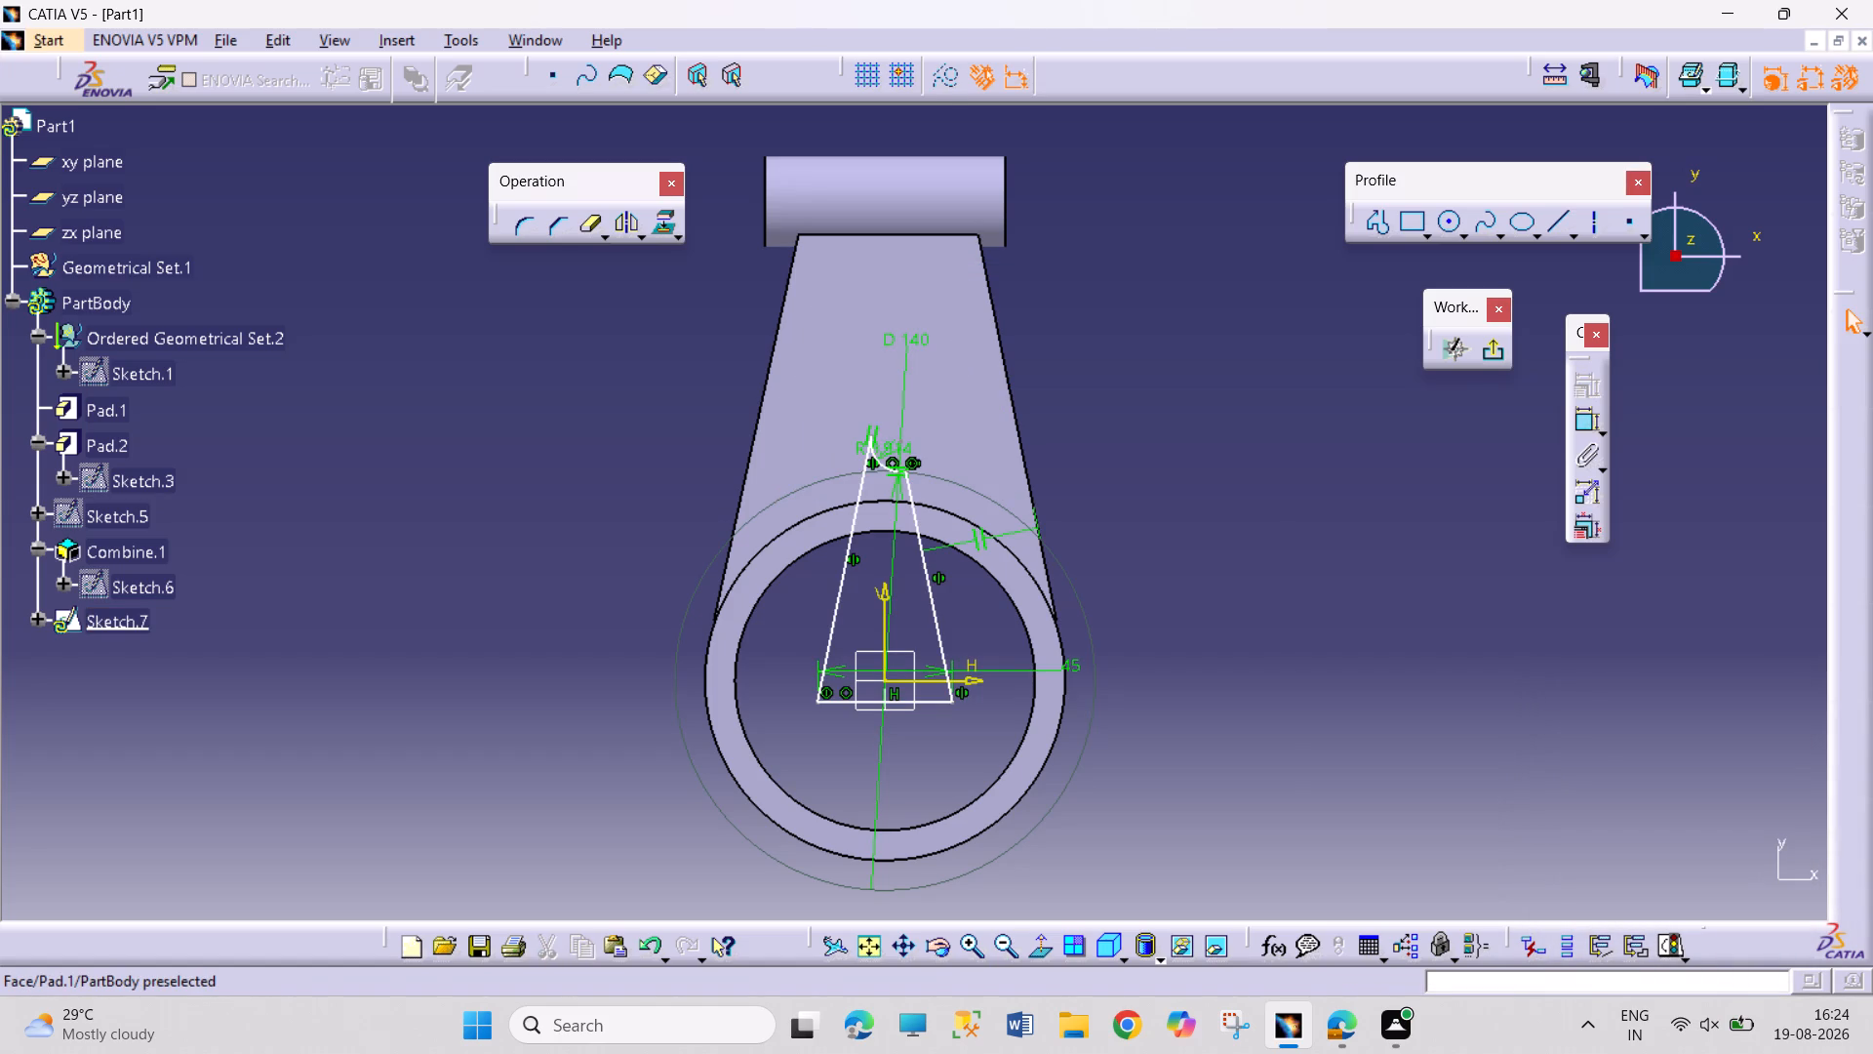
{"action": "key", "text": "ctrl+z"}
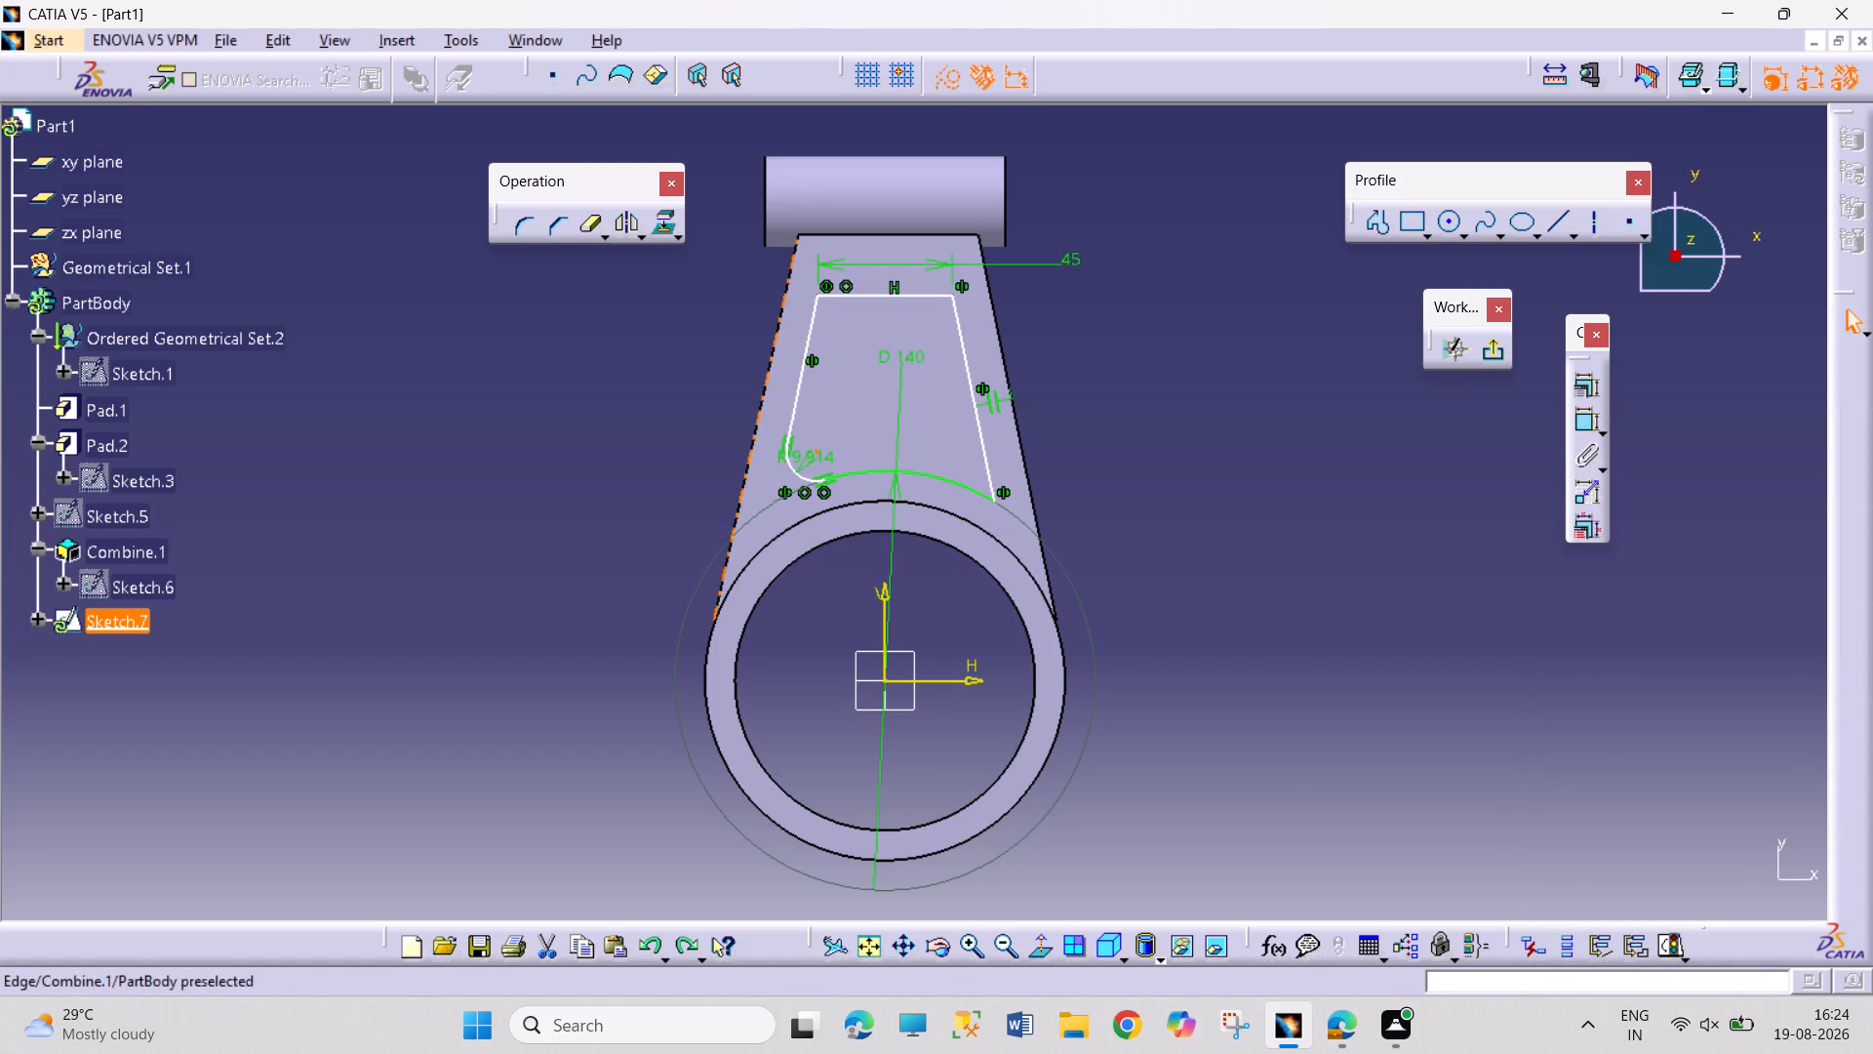
Set the radius of the corner at the left slanted line to 5 mm.
{"action": "double_click", "coordinate": [811, 463]}
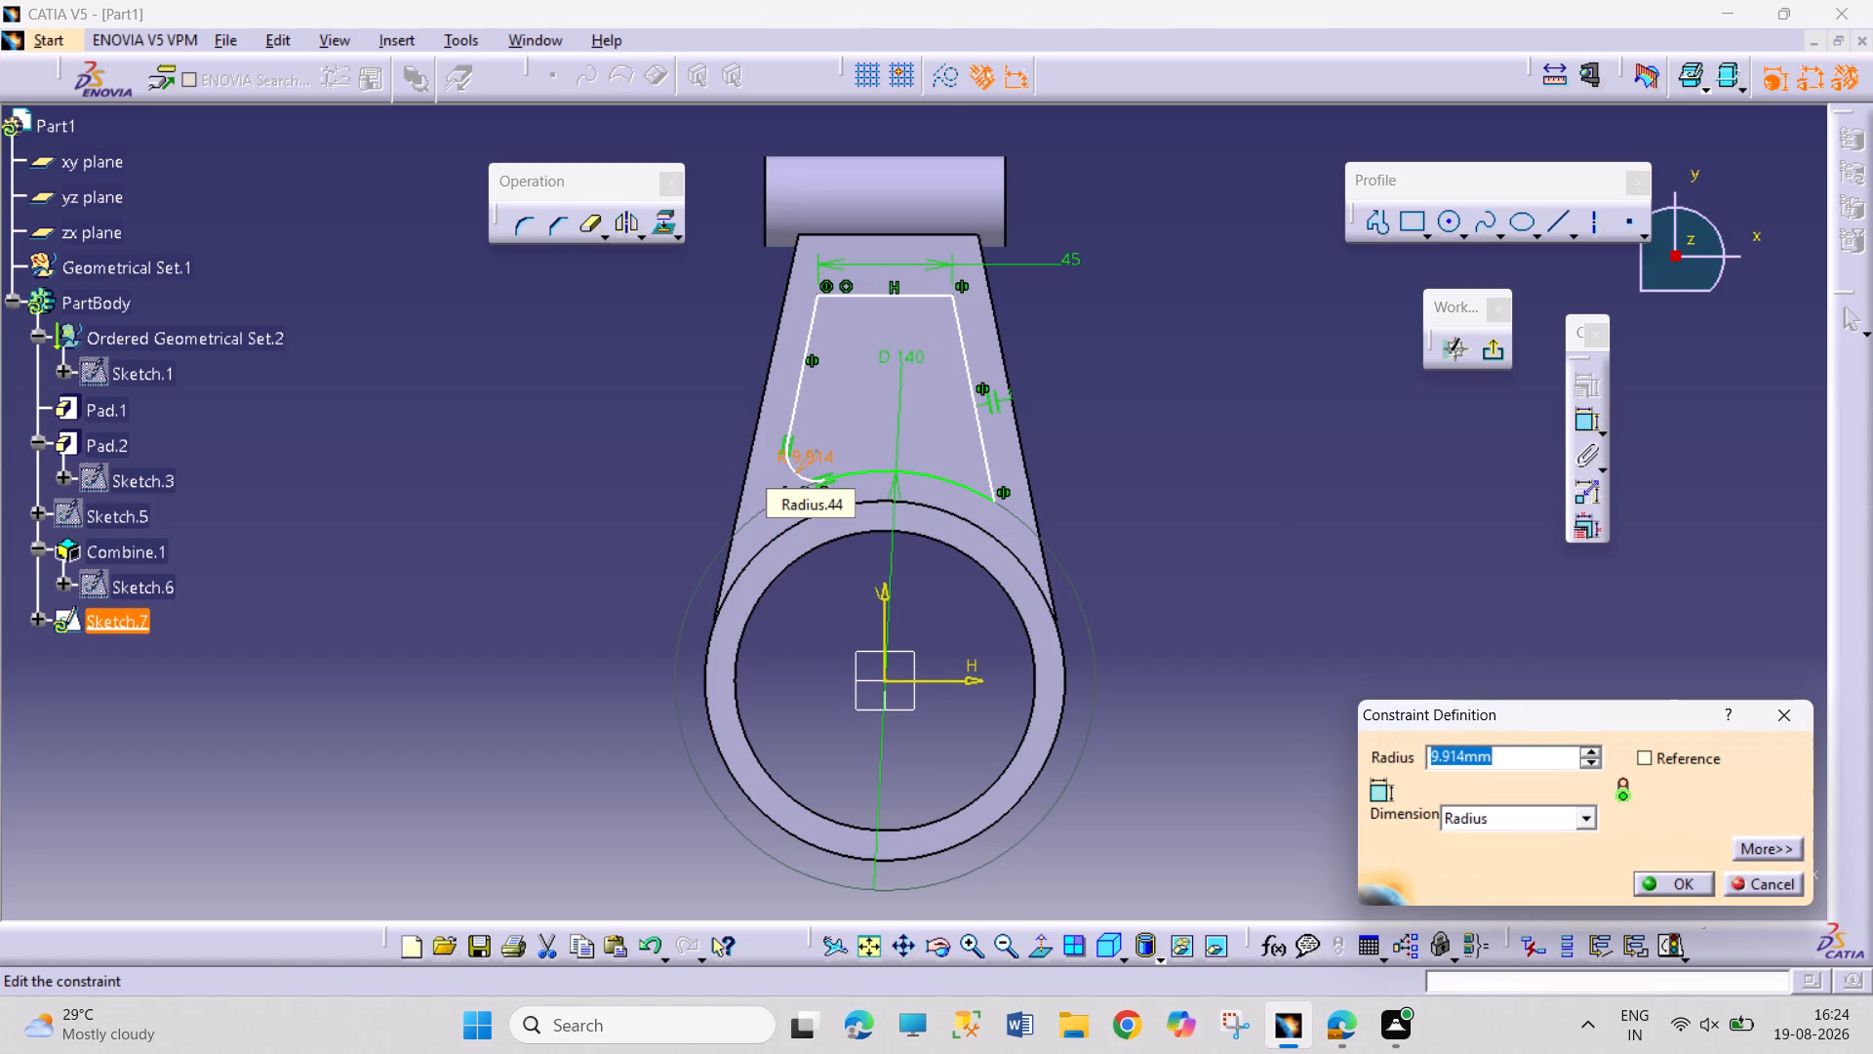
{"action": "key", "text": "5"}
{"action": "key", "text": "Return"}
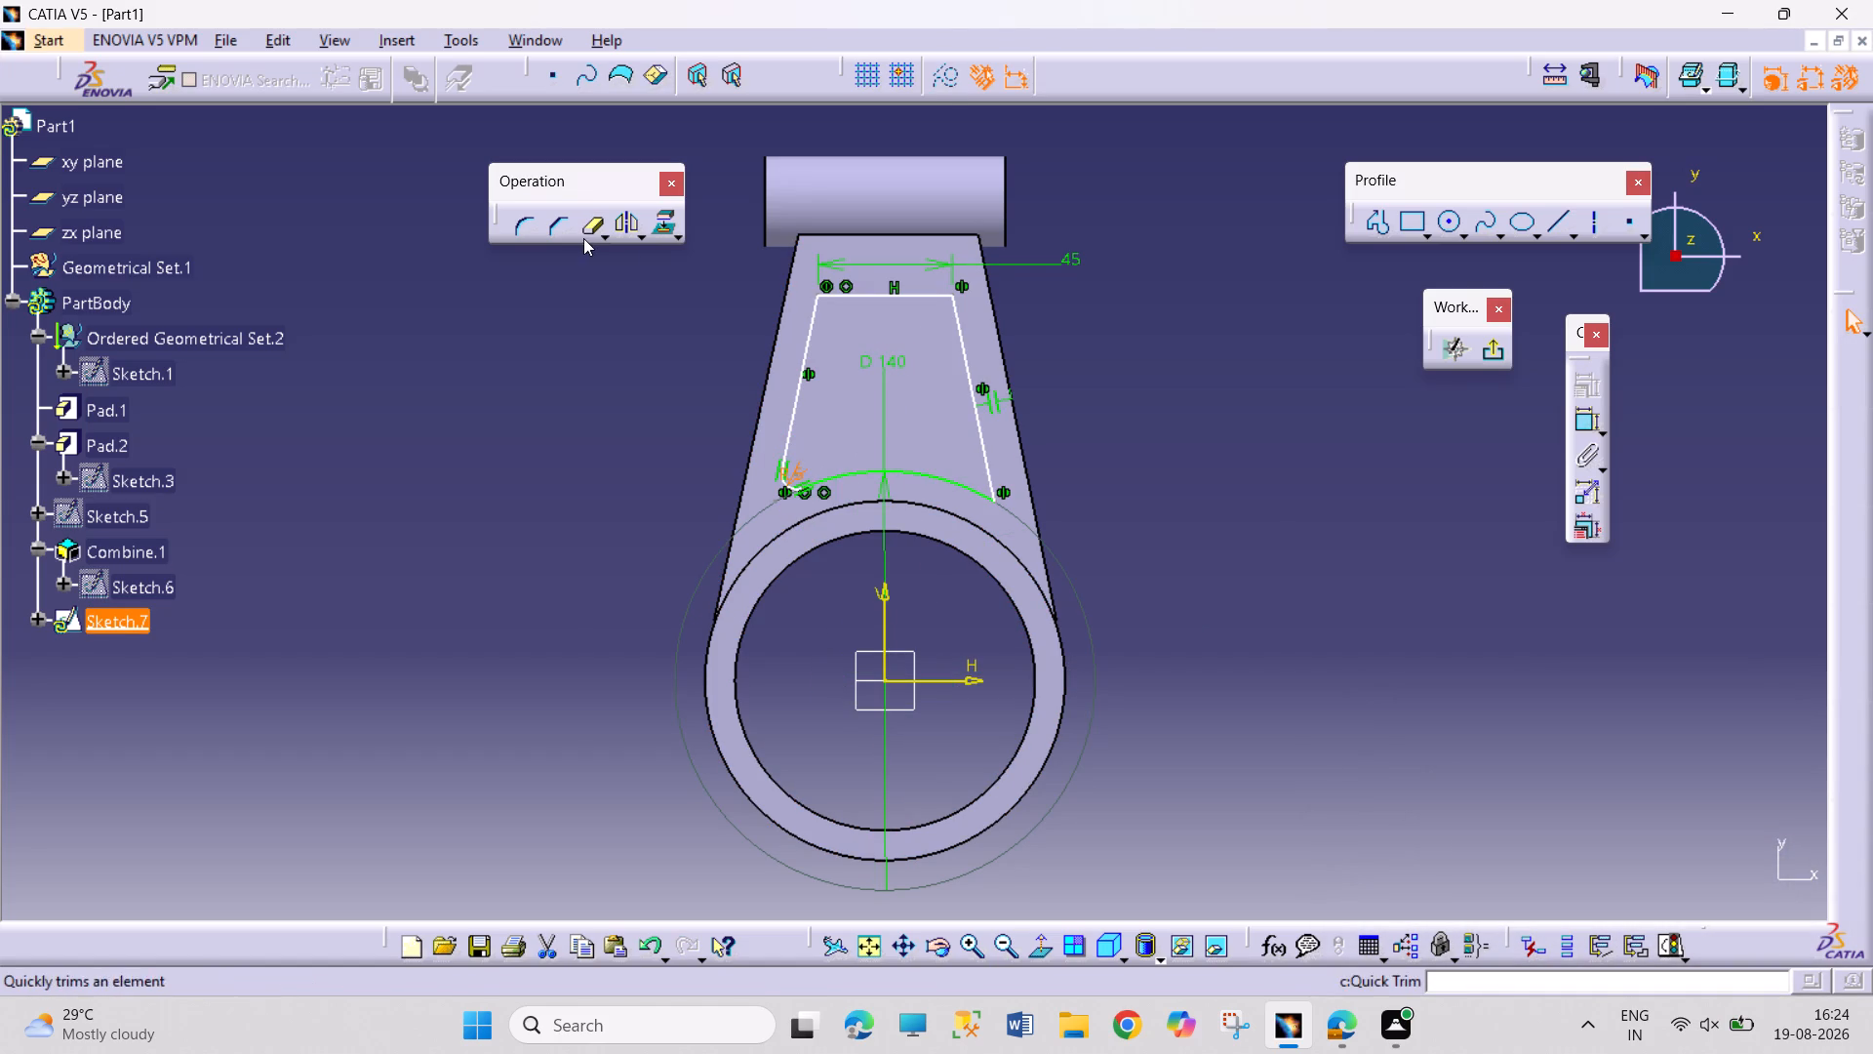
Add a corner between the 140 mm arc and the right slanted line, set its radius to 5 mm, and exit the sketch.
{"action": "left_click", "coordinate": [521, 225]}
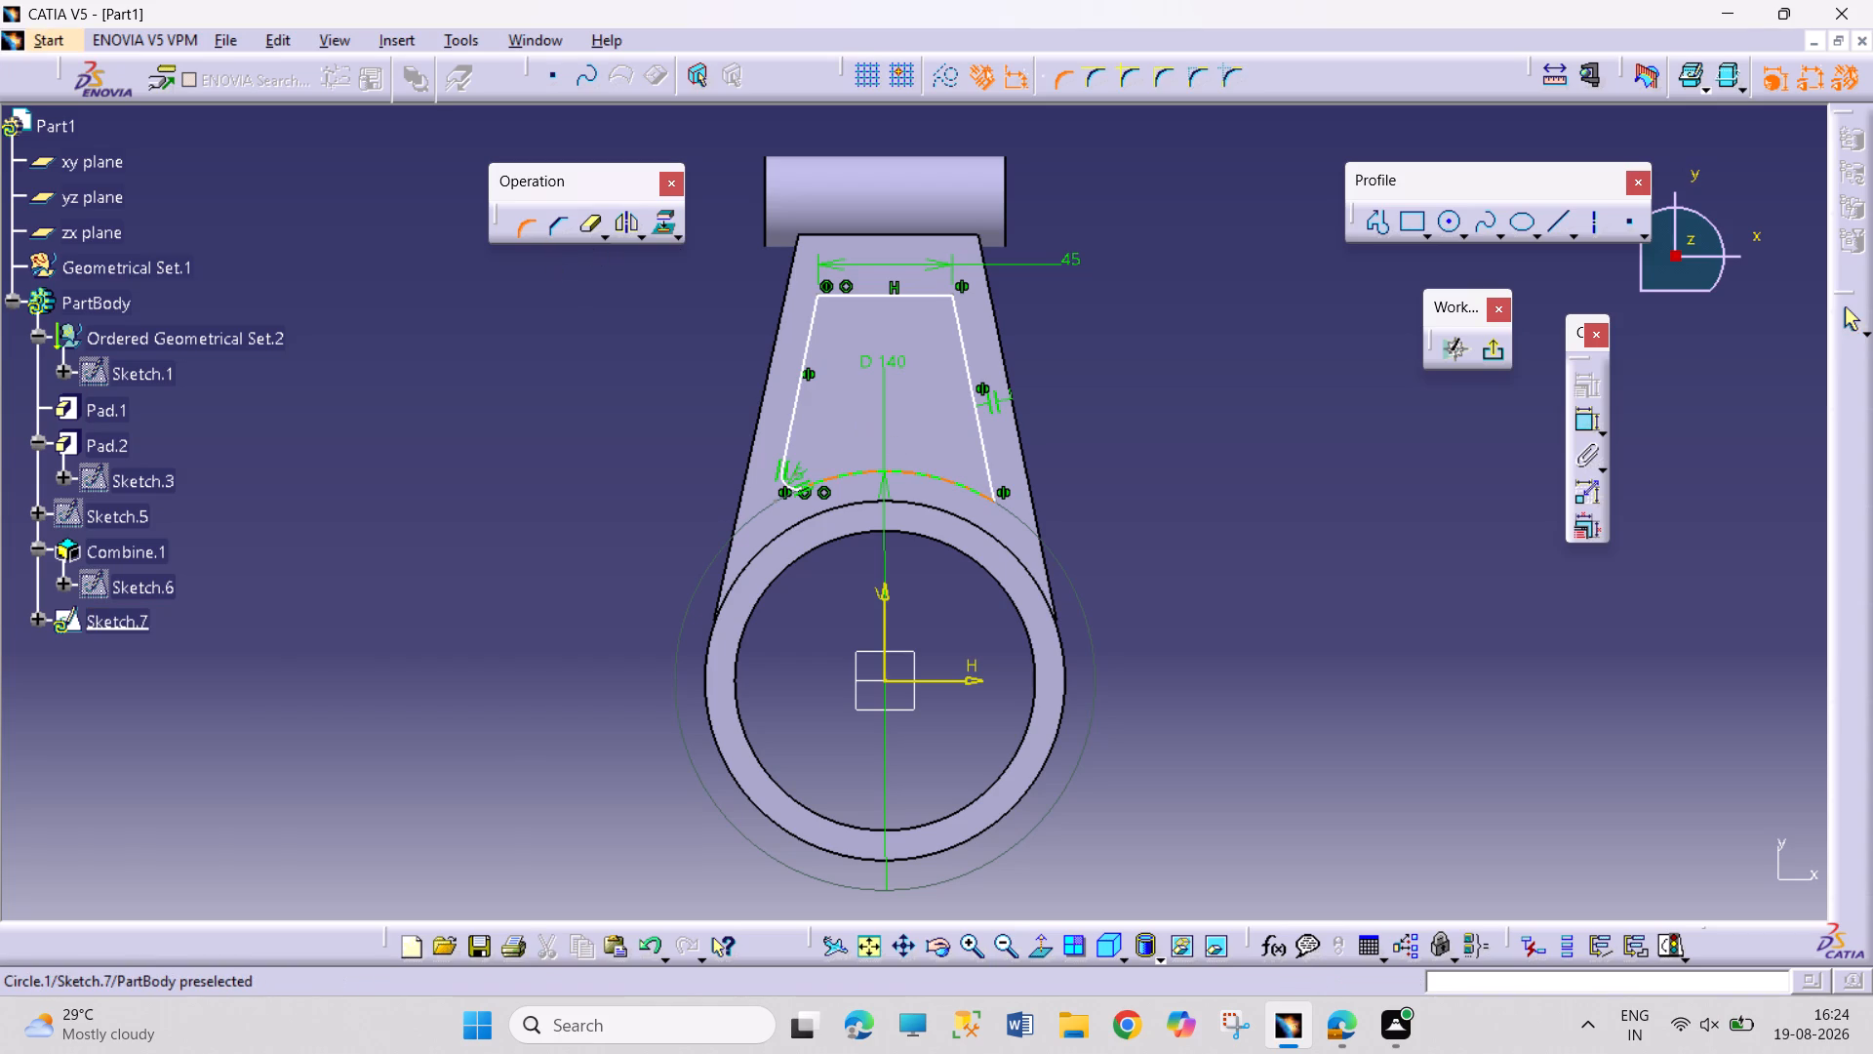
{"action": "left_click", "coordinate": [972, 489]}
{"action": "left_click", "coordinate": [992, 477]}
{"action": "left_click", "coordinate": [982, 471]}
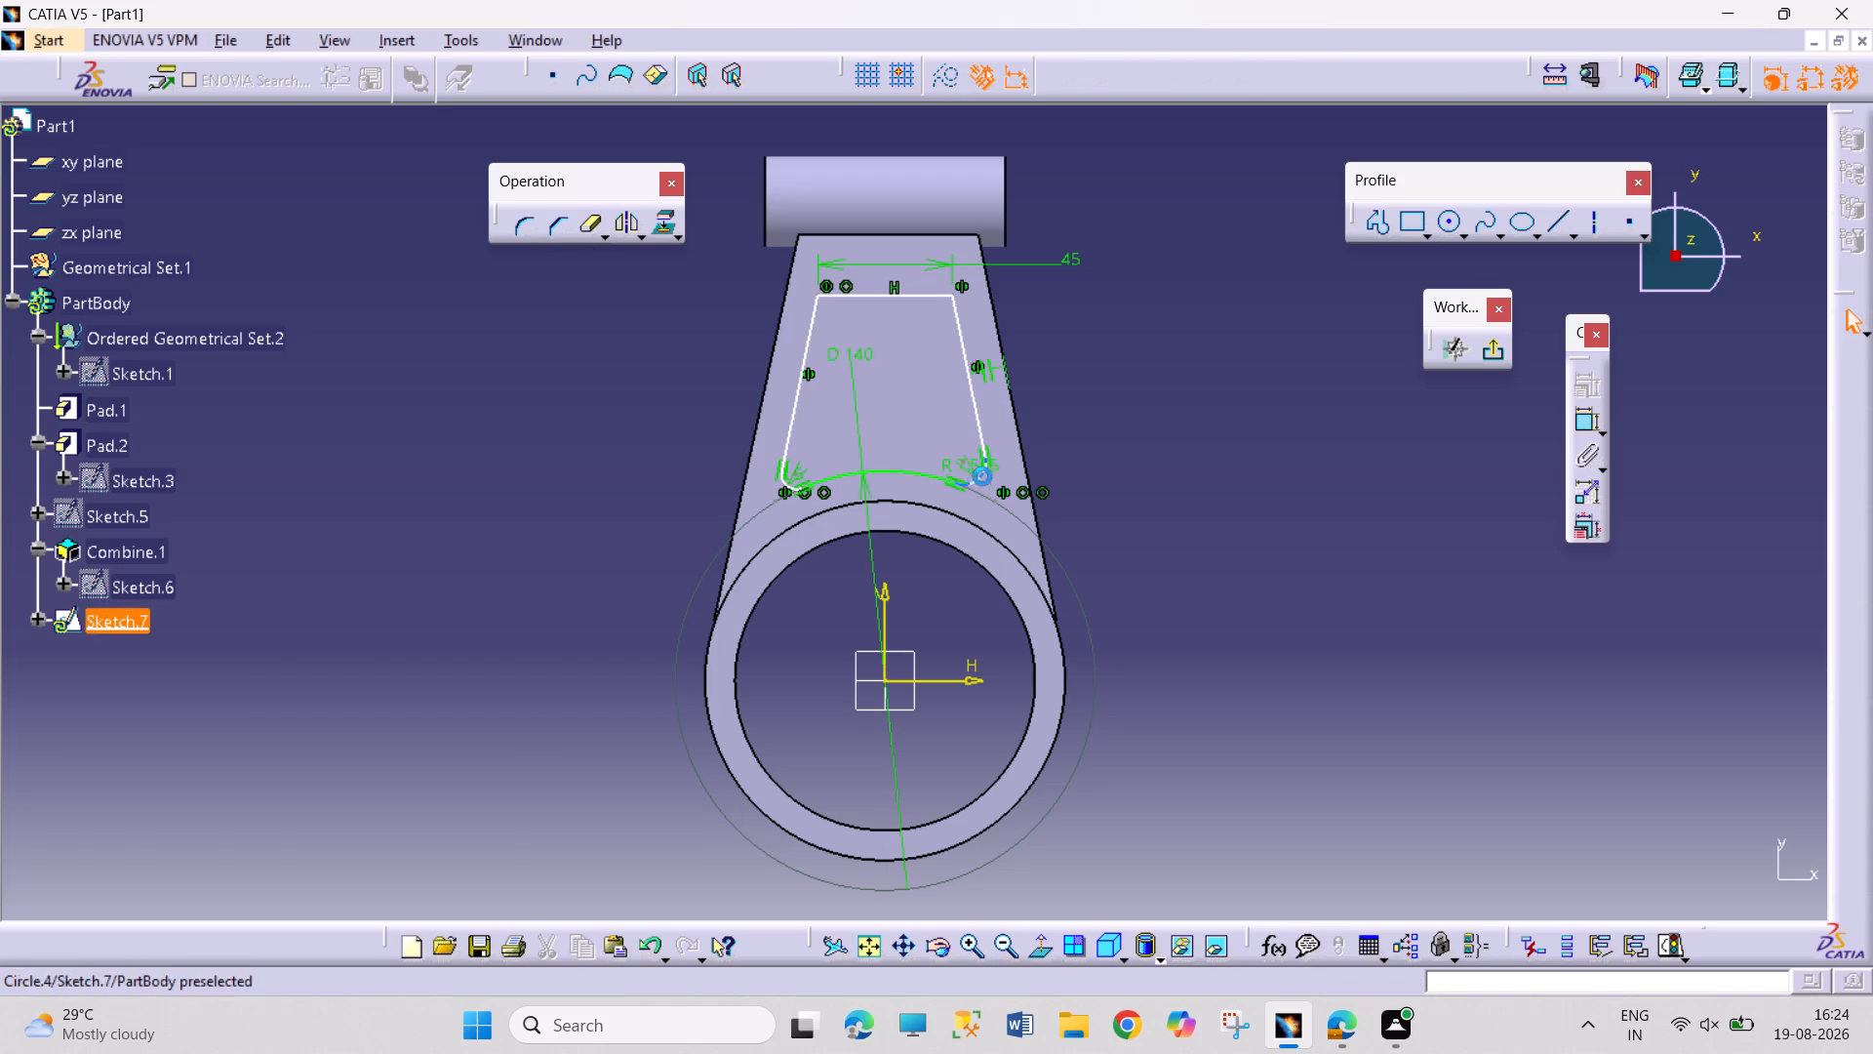
{"action": "double_click", "coordinate": [954, 464]}
{"action": "key", "text": "5"}
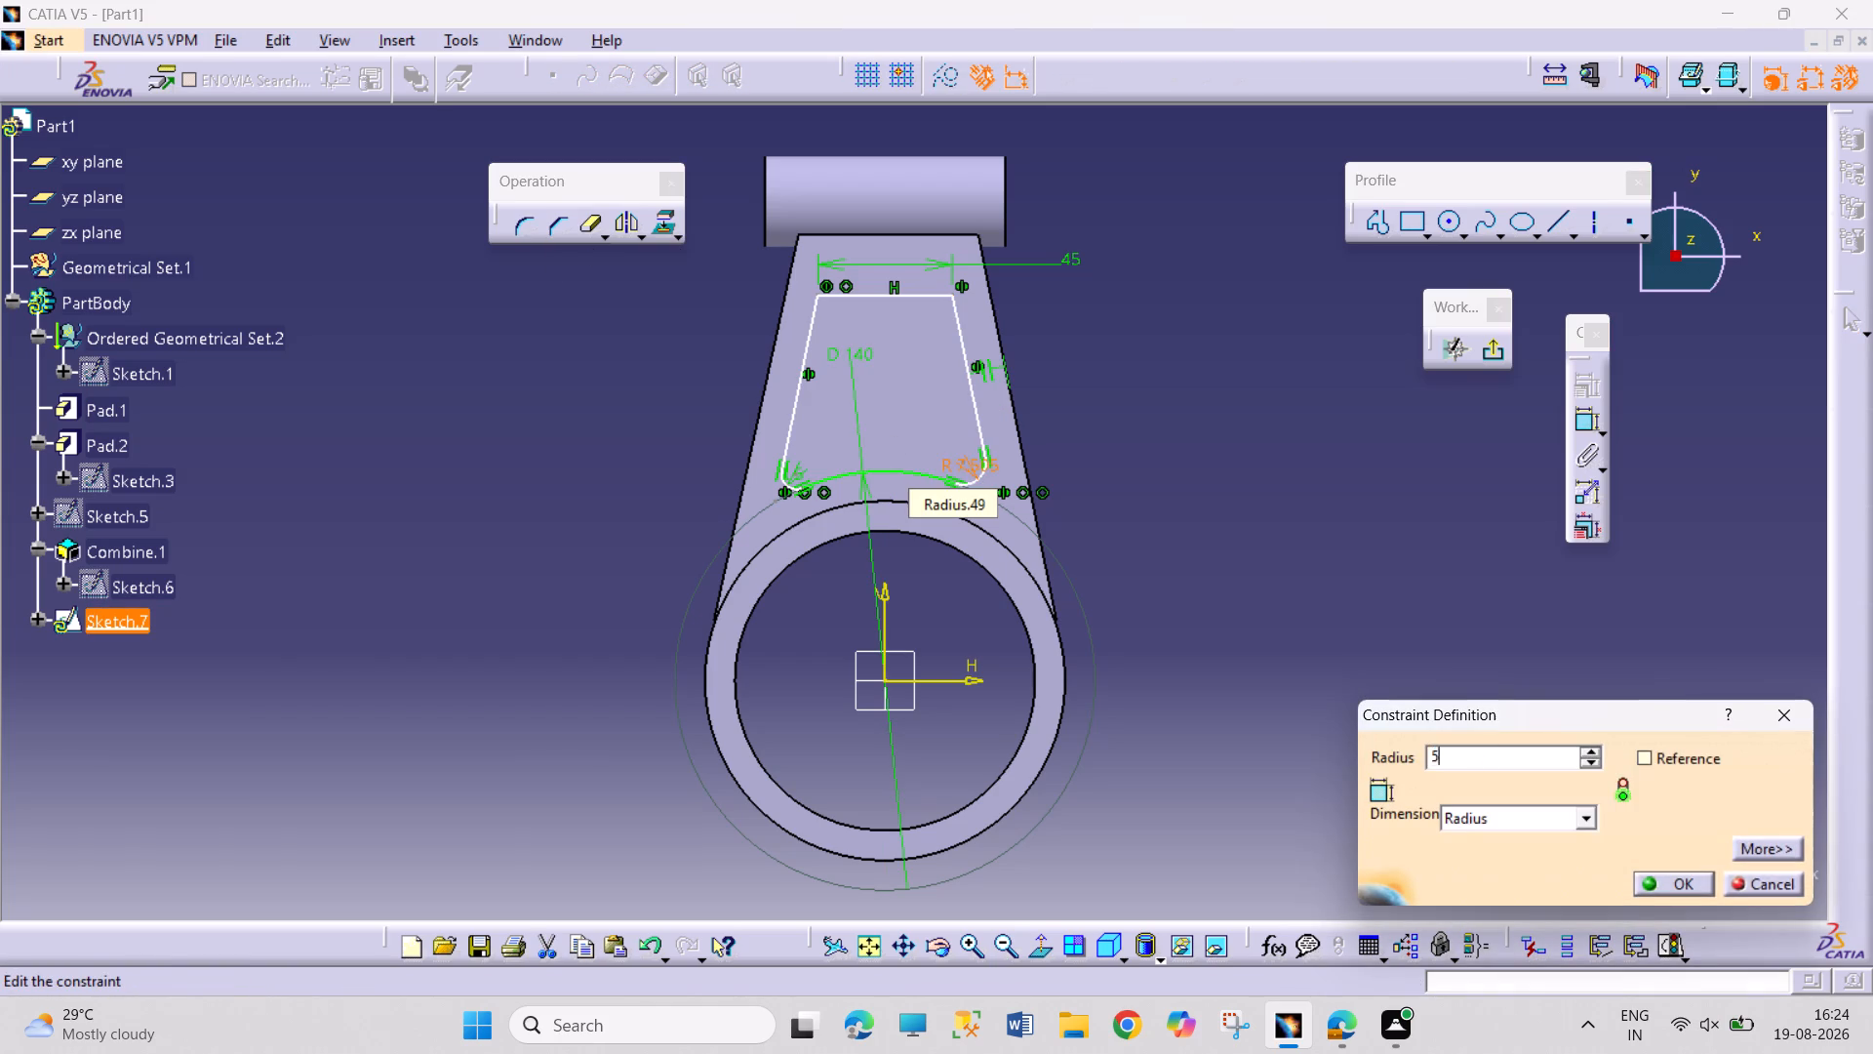
{"action": "key", "text": "Return"}
{"action": "left_click", "coordinate": [1191, 490]}
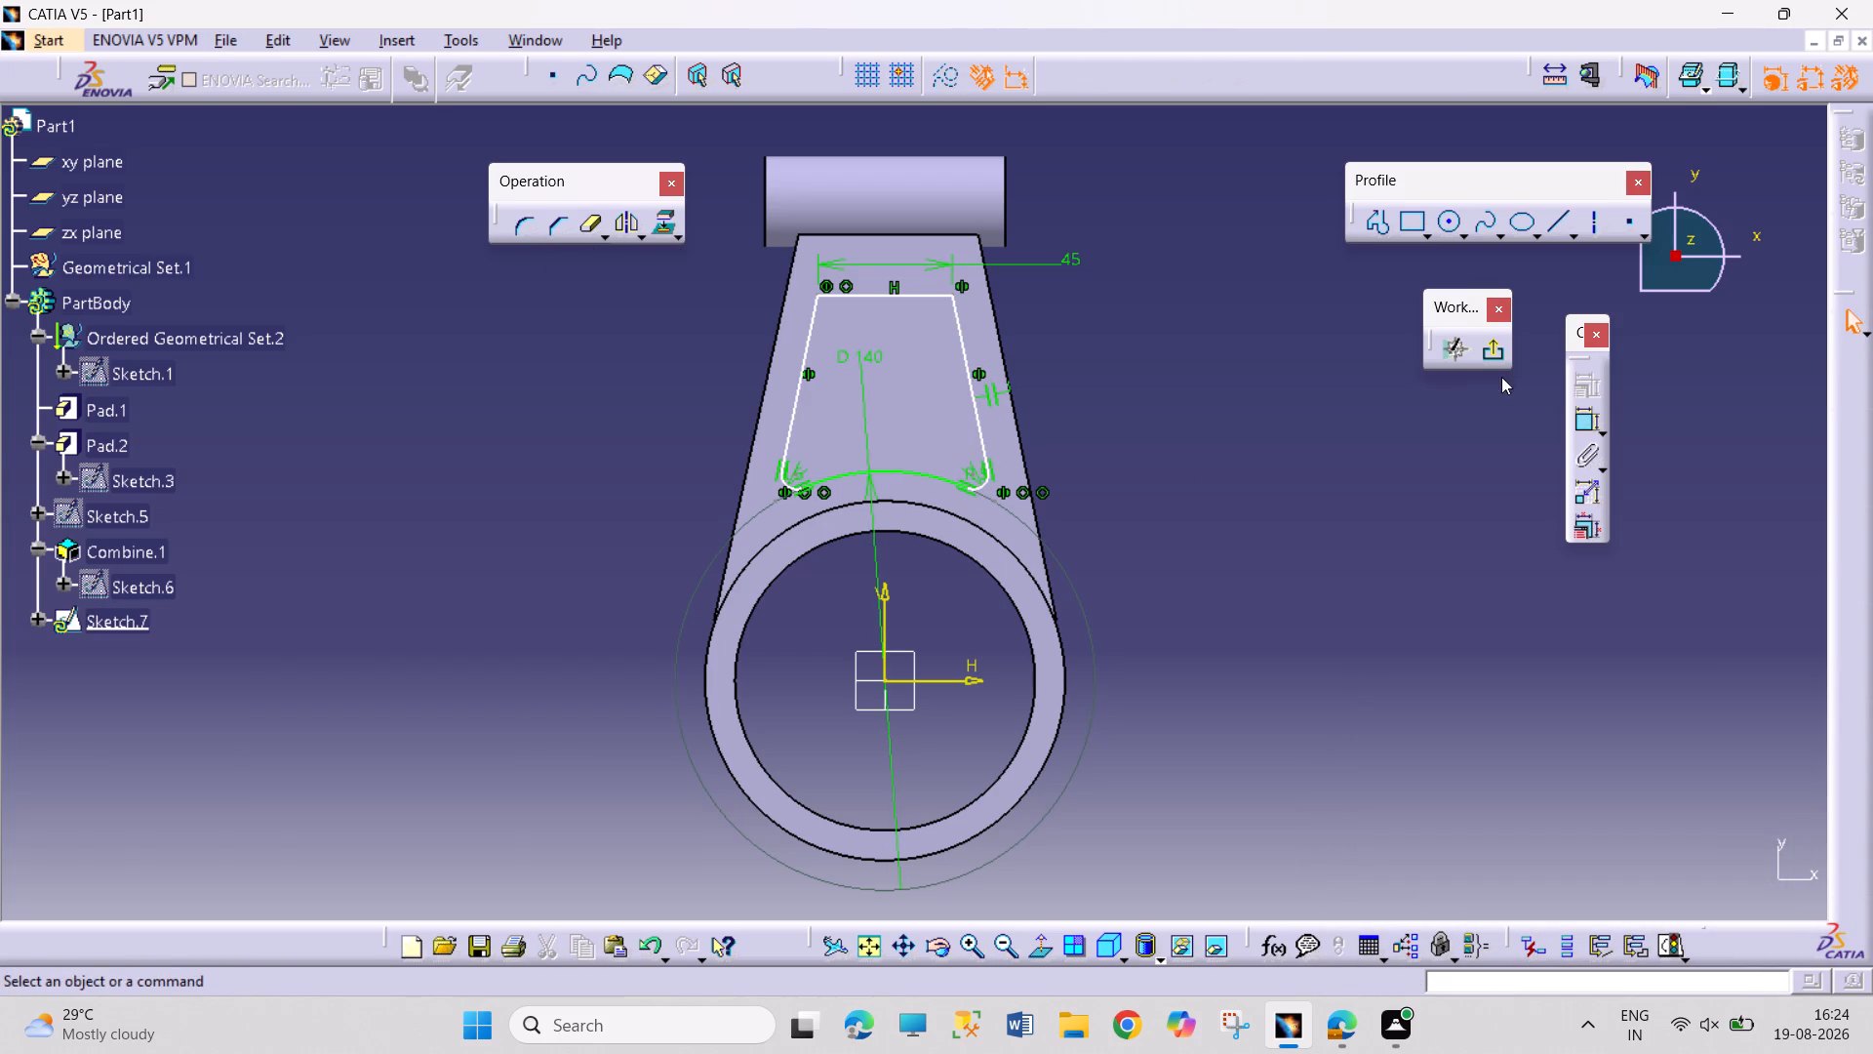
{"action": "left_click", "coordinate": [1492, 350]}
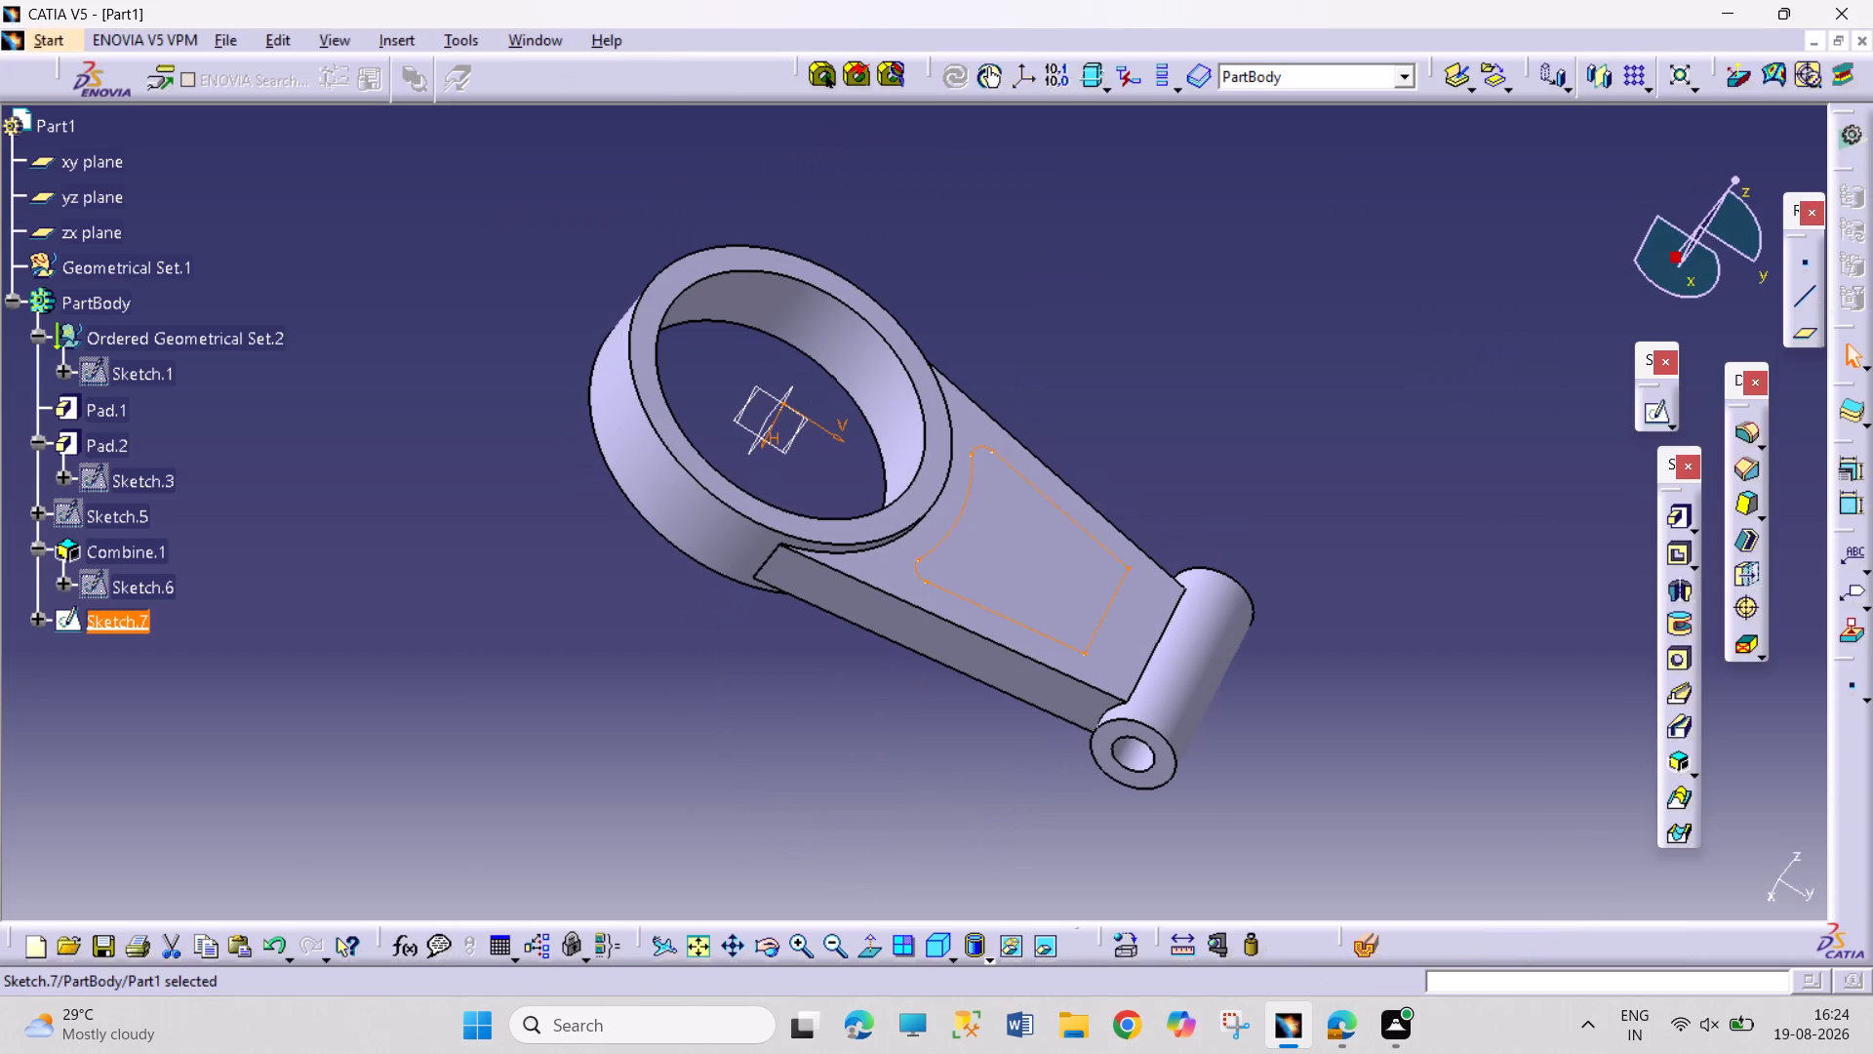
Cut the tapered profile through the arm as a Pocket with a depth of 40 mm.
{"action": "left_click", "coordinate": [1678, 563]}
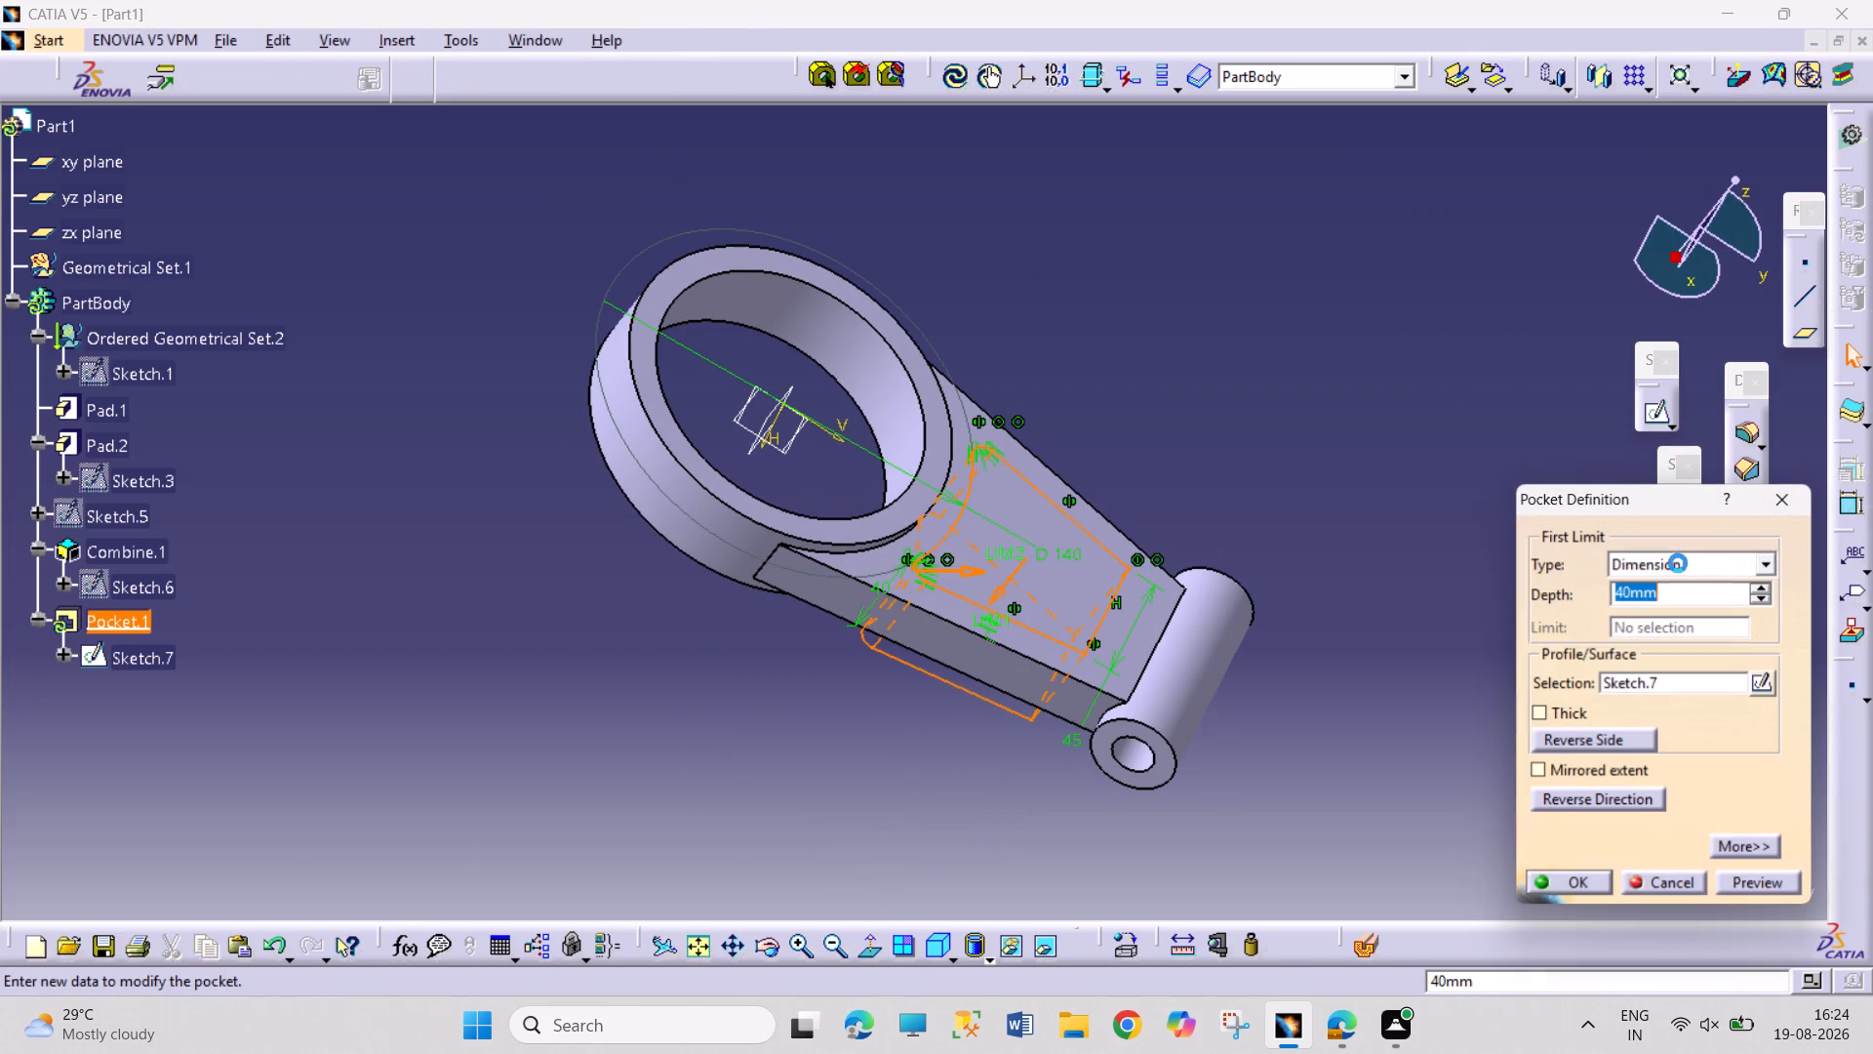
{"action": "left_click", "coordinate": [1589, 881]}
{"action": "left_click", "coordinate": [1417, 819]}
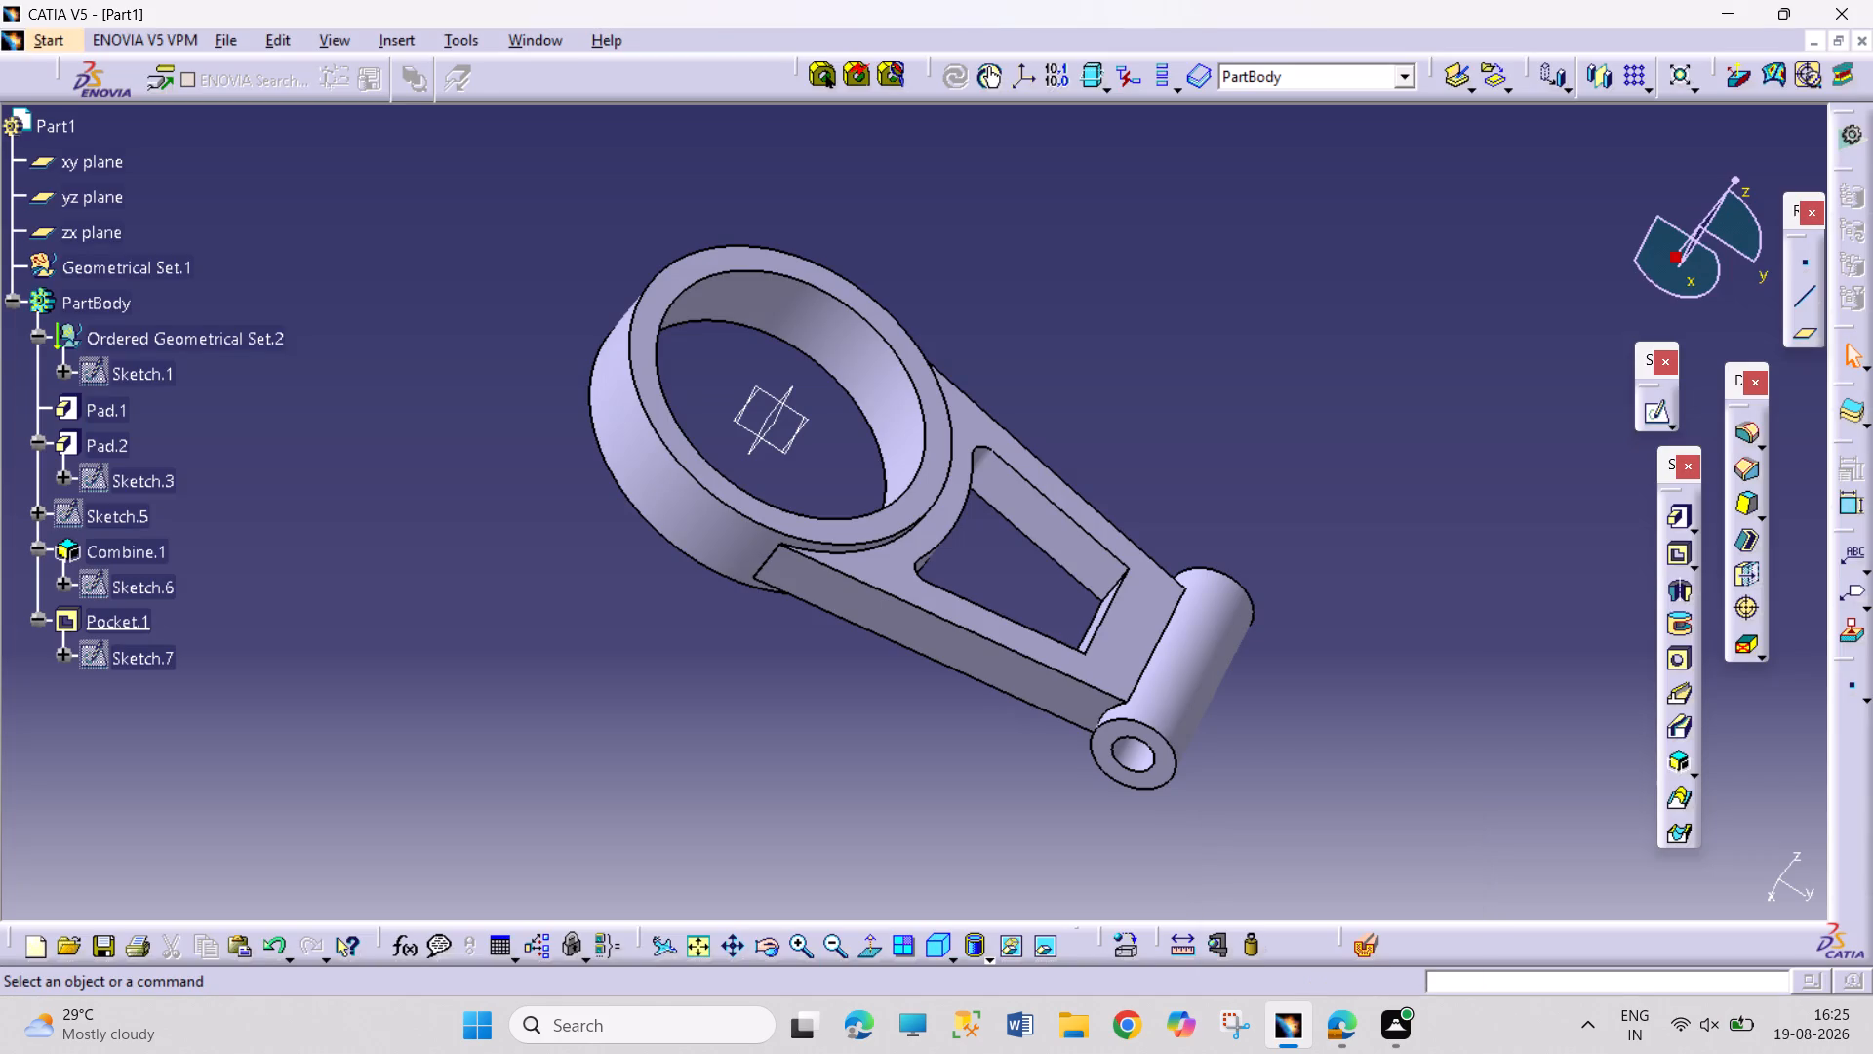
Examine the lever and its tapered arm opening from several angles.
{"action": "left_click", "coordinate": [770, 947]}
{"action": "left_click_drag", "start_coordinate": [1130, 822], "coordinate": [631, 732]}
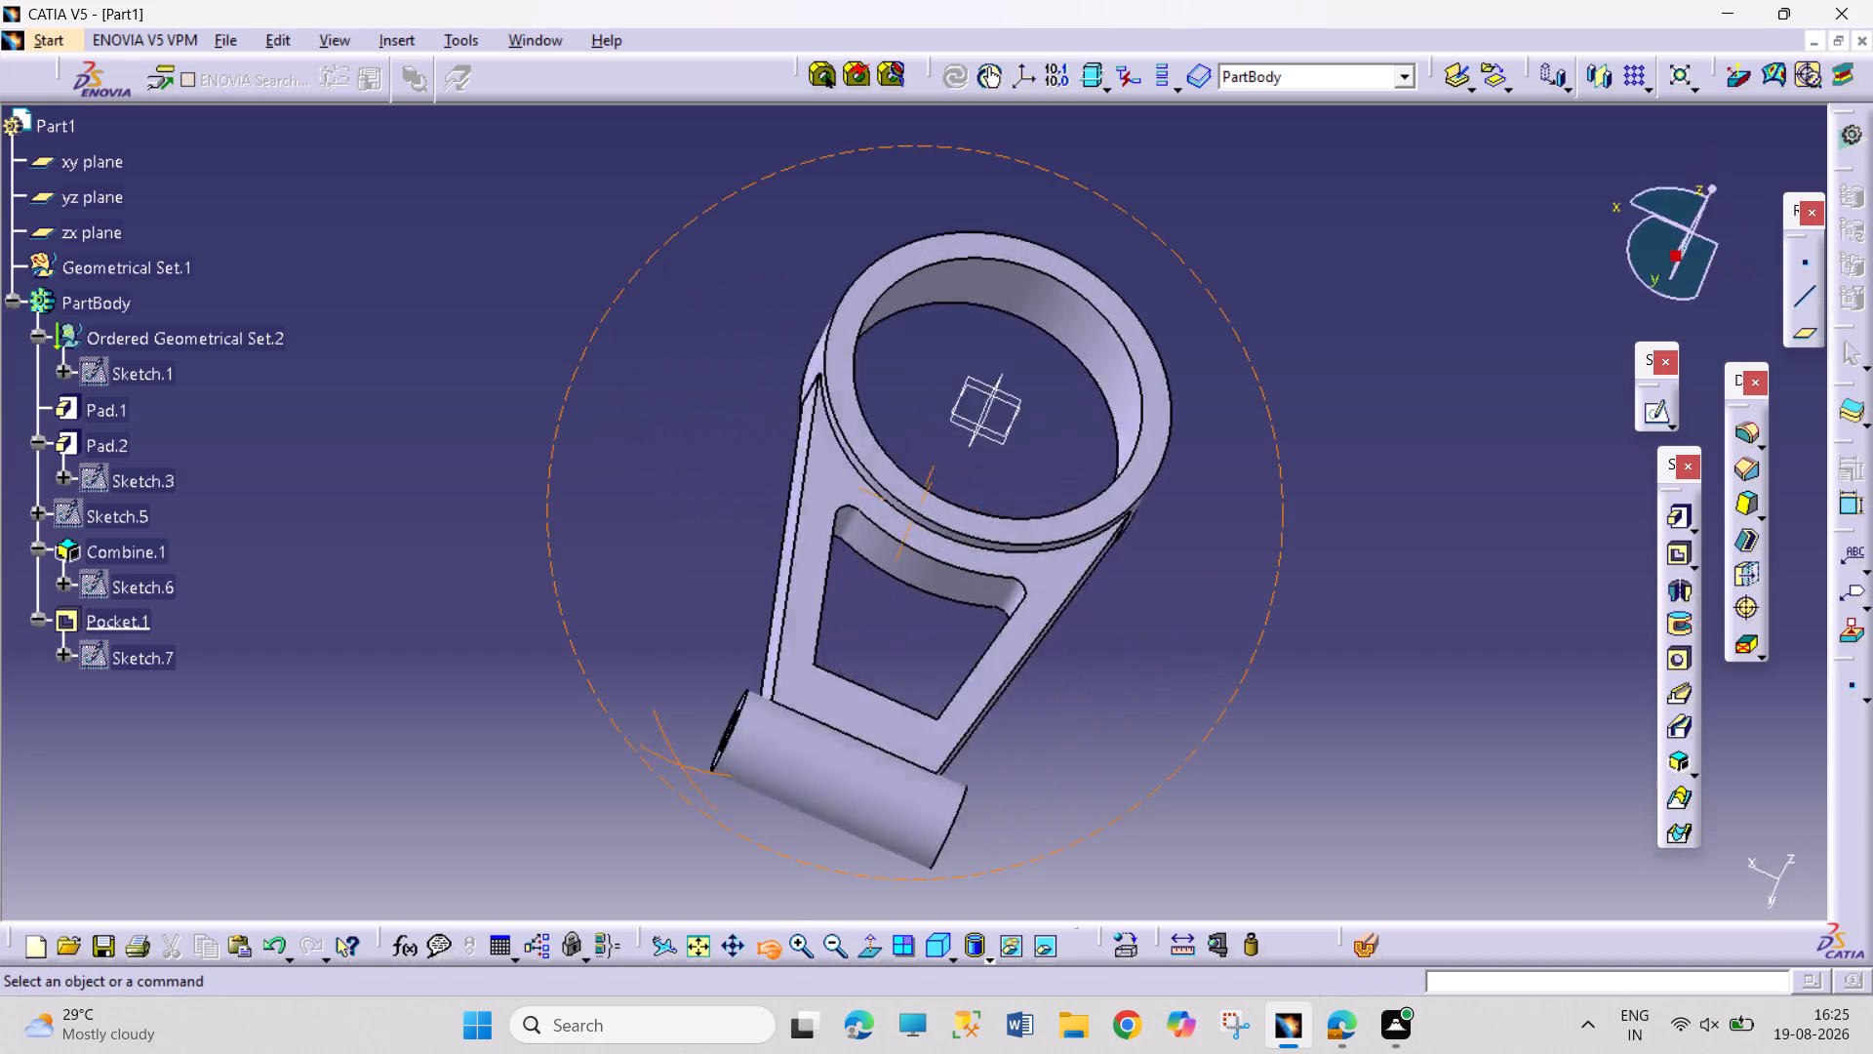
{"action": "left_click_drag", "start_coordinate": [631, 732], "coordinate": [1307, 739]}
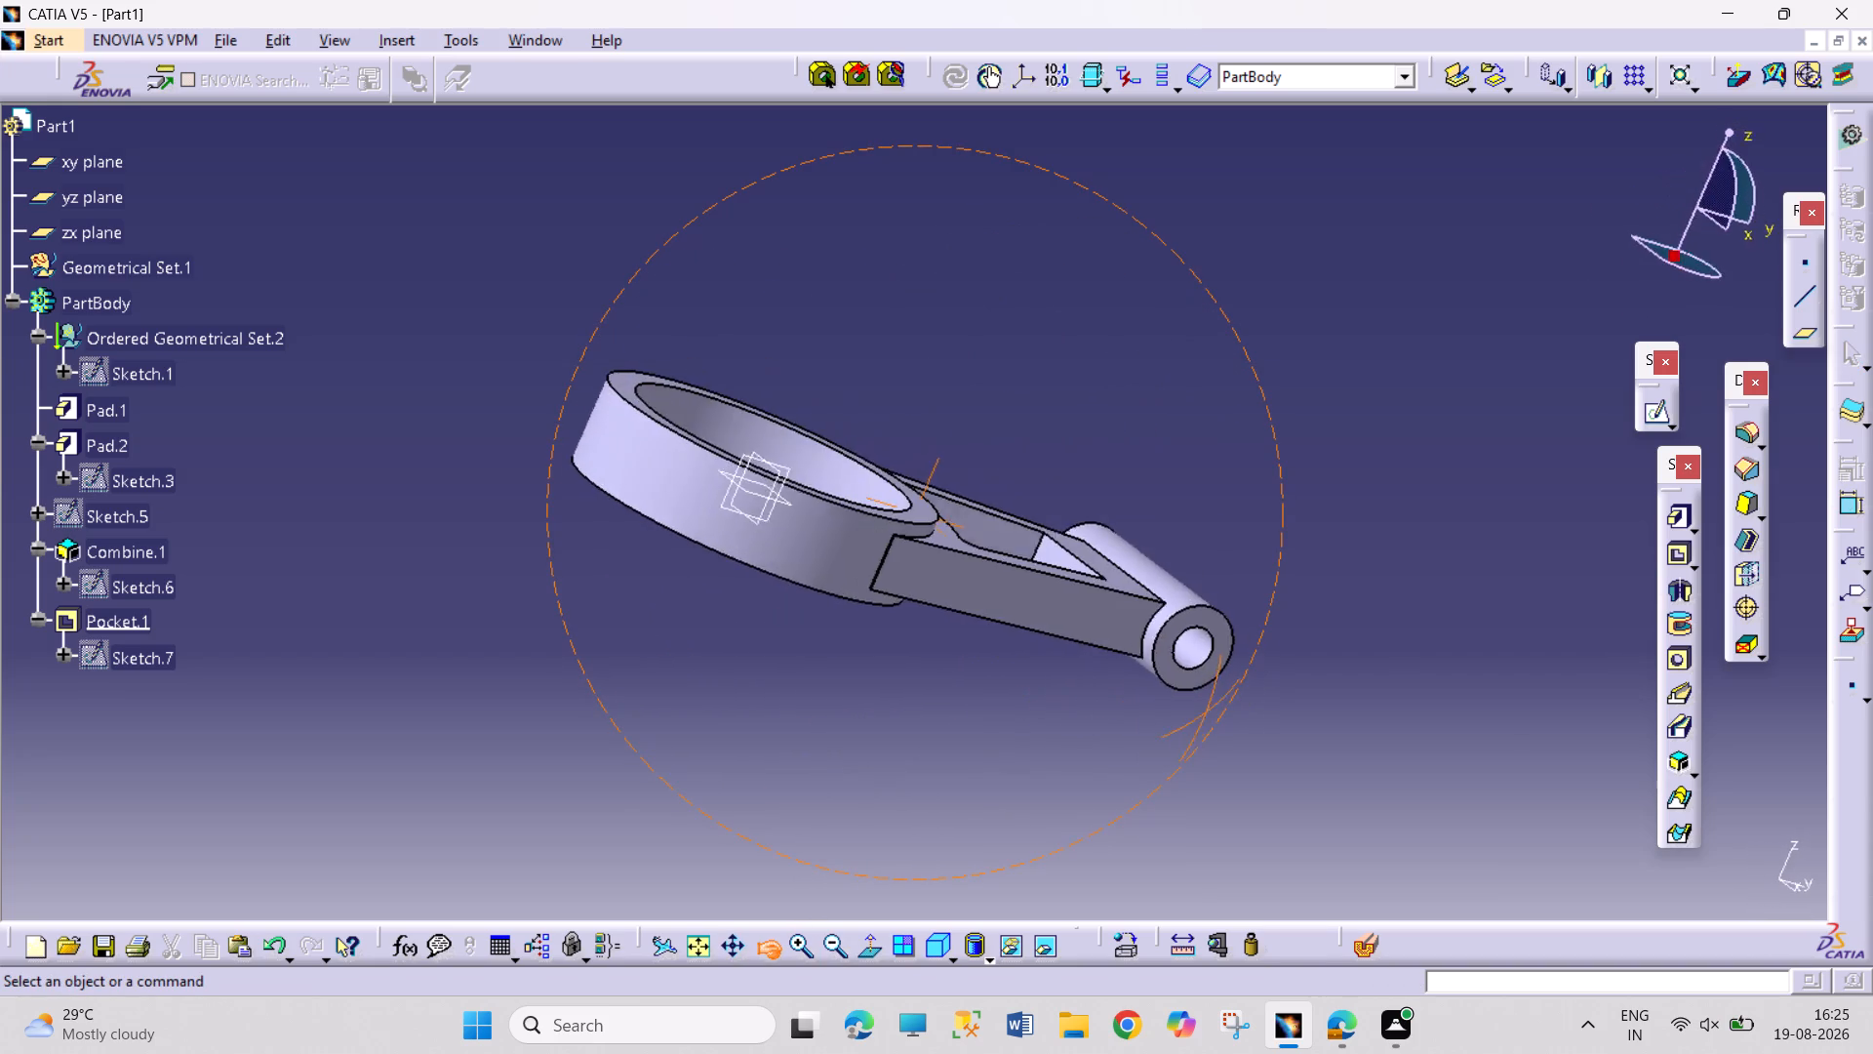
{"action": "left_click_drag", "start_coordinate": [1307, 739], "coordinate": [654, 770]}
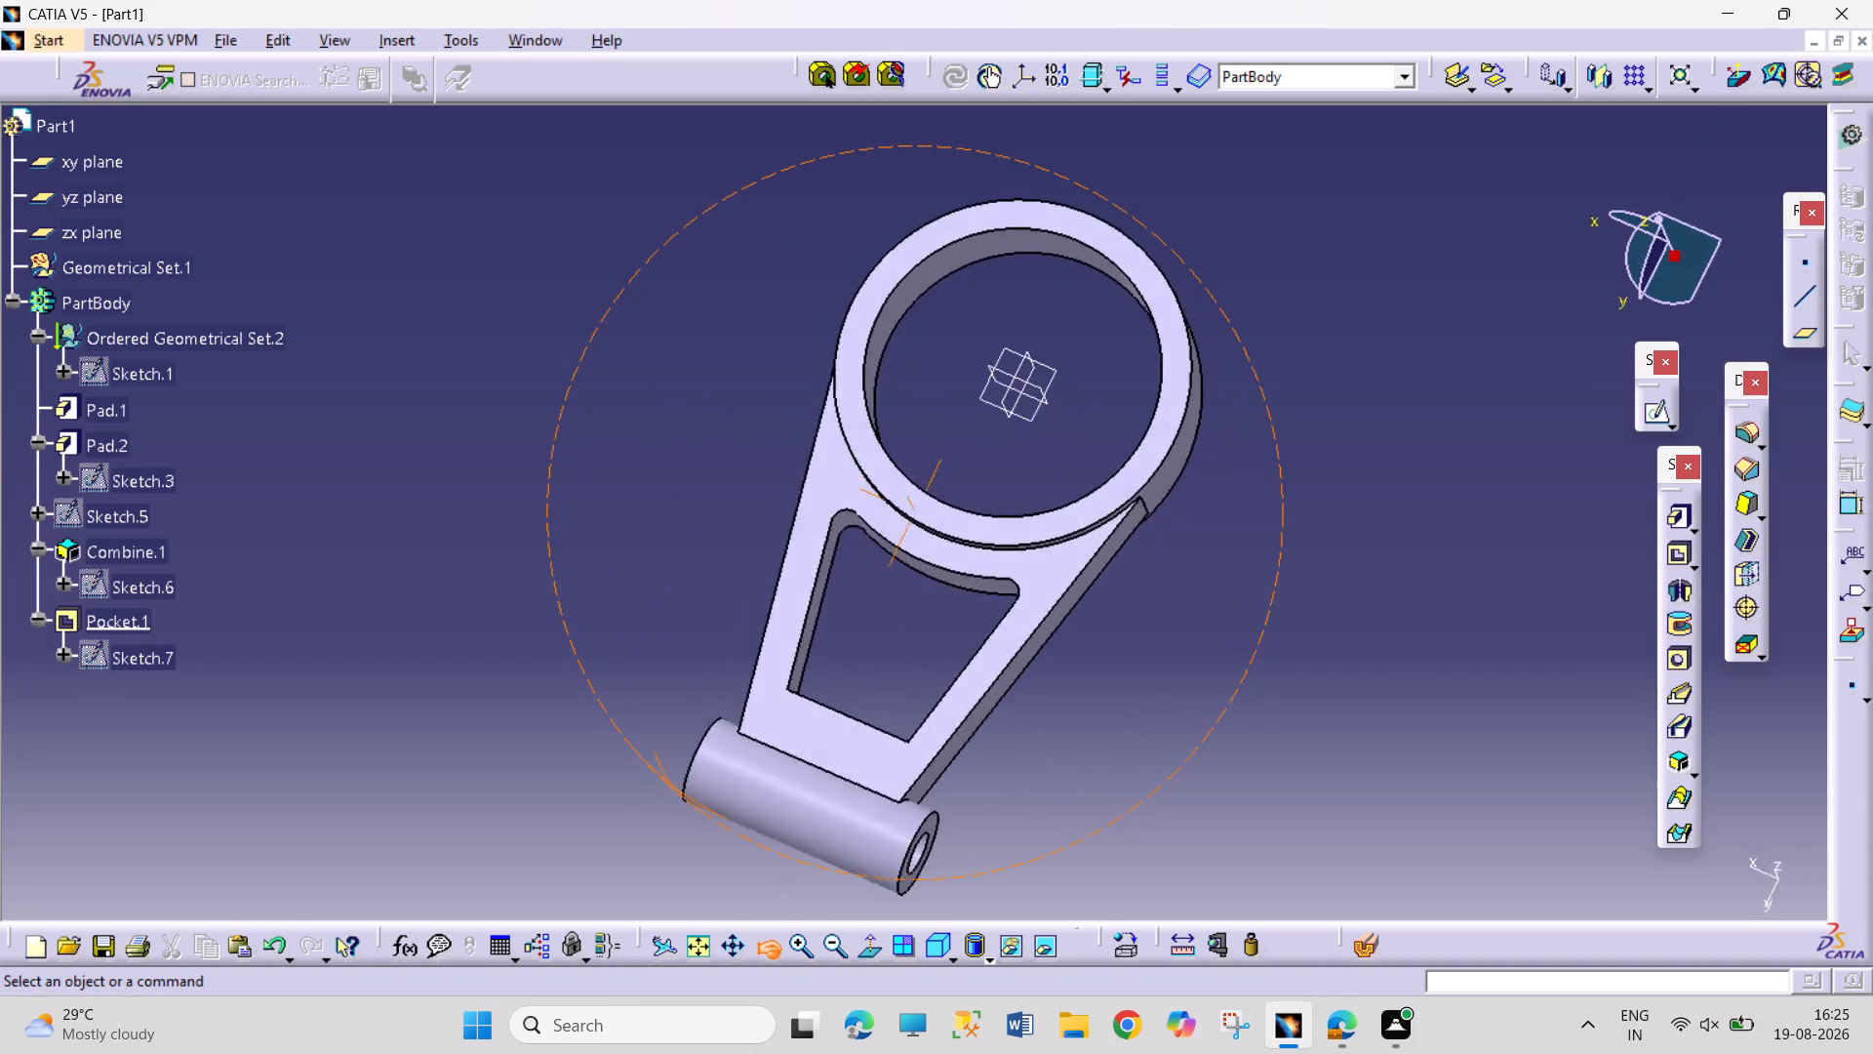
{"action": "left_click_drag", "start_coordinate": [654, 770], "coordinate": [865, 832]}
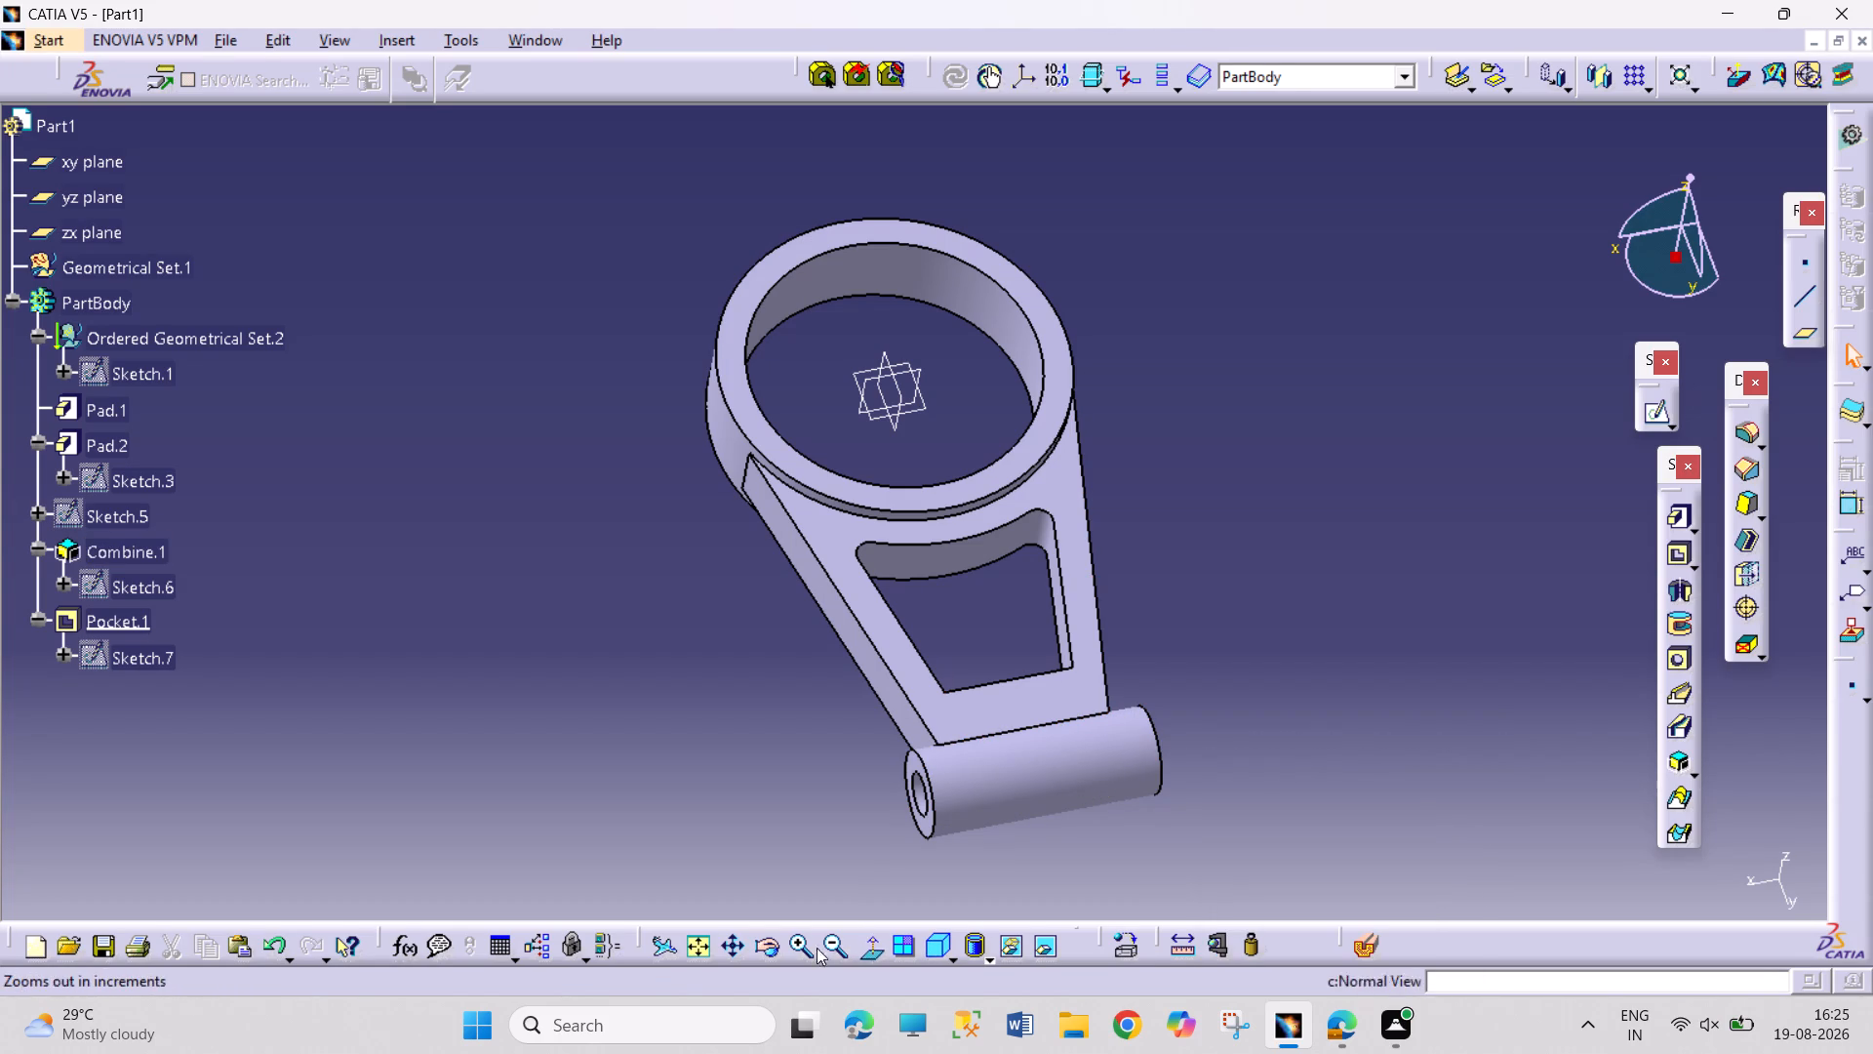
{"action": "left_click", "coordinate": [768, 941]}
{"action": "left_click_drag", "start_coordinate": [731, 752], "coordinate": [1029, 919]}
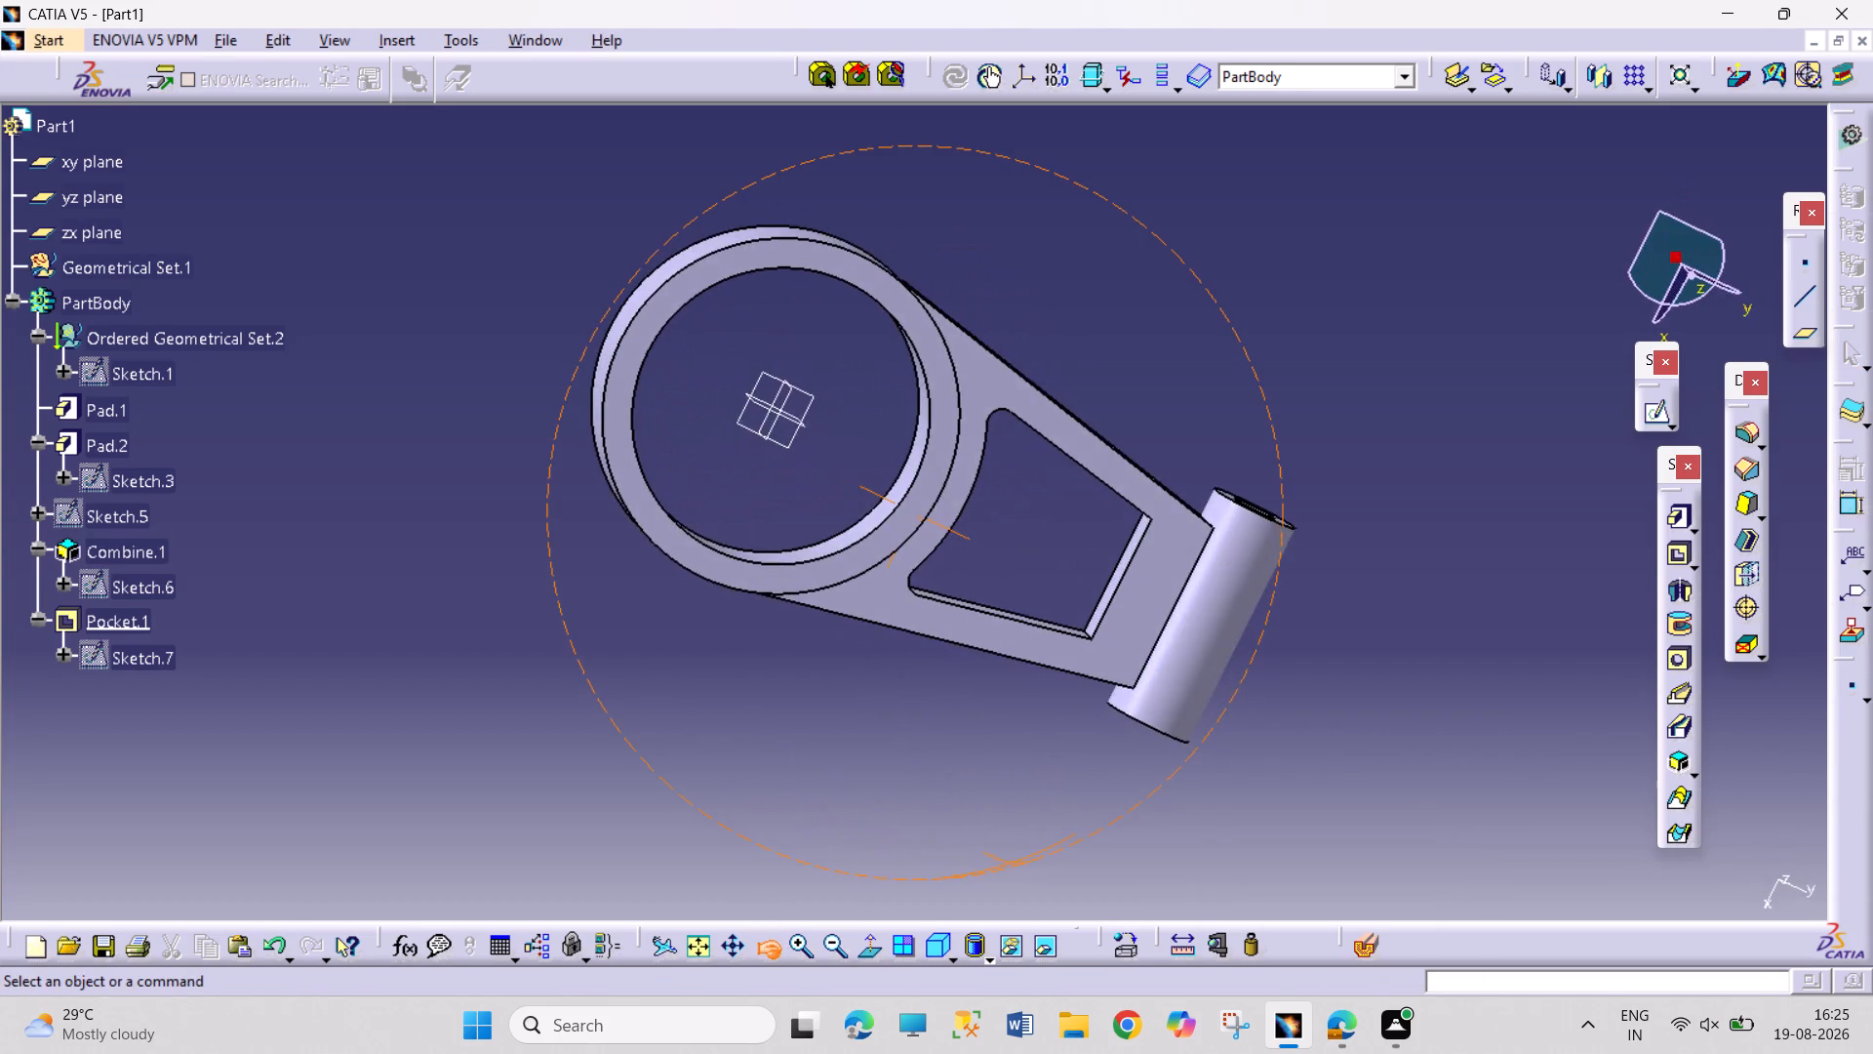
{"action": "left_click_drag", "start_coordinate": [1029, 919], "coordinate": [1096, 763]}
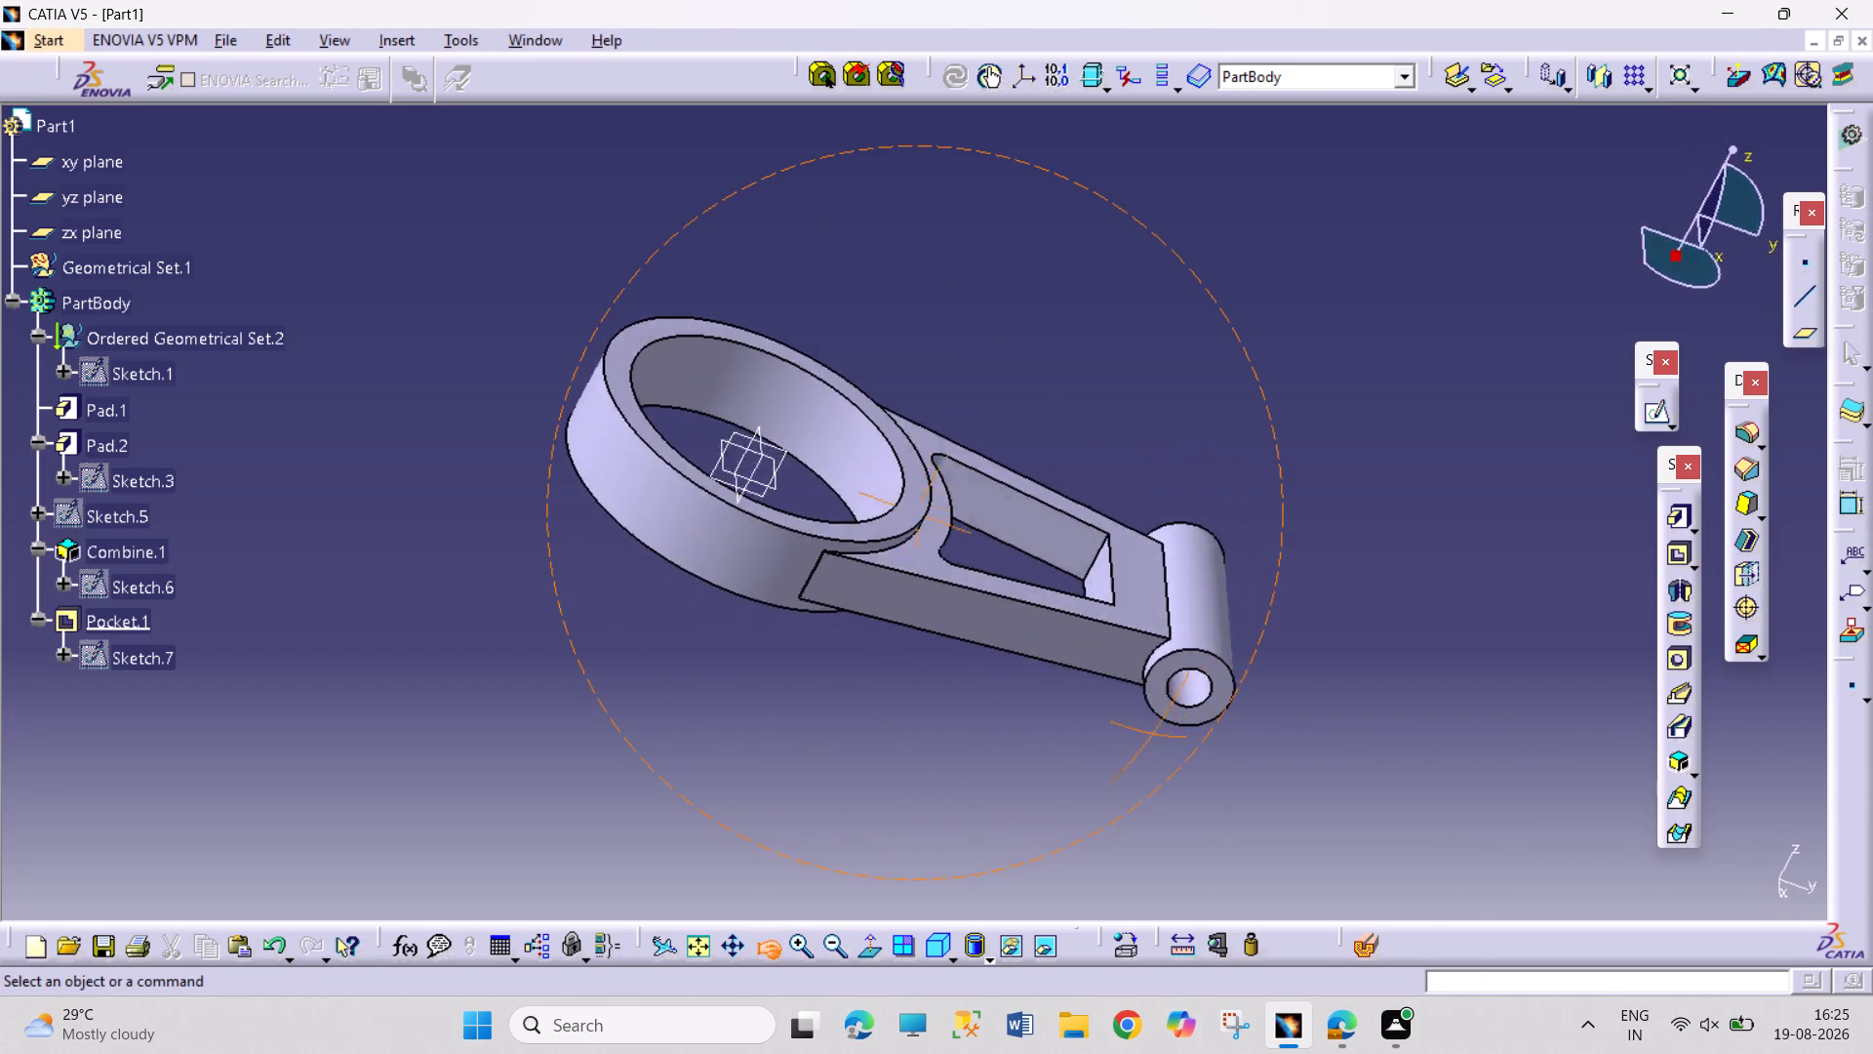
{"action": "left_click_drag", "start_coordinate": [1096, 763], "coordinate": [1028, 792]}
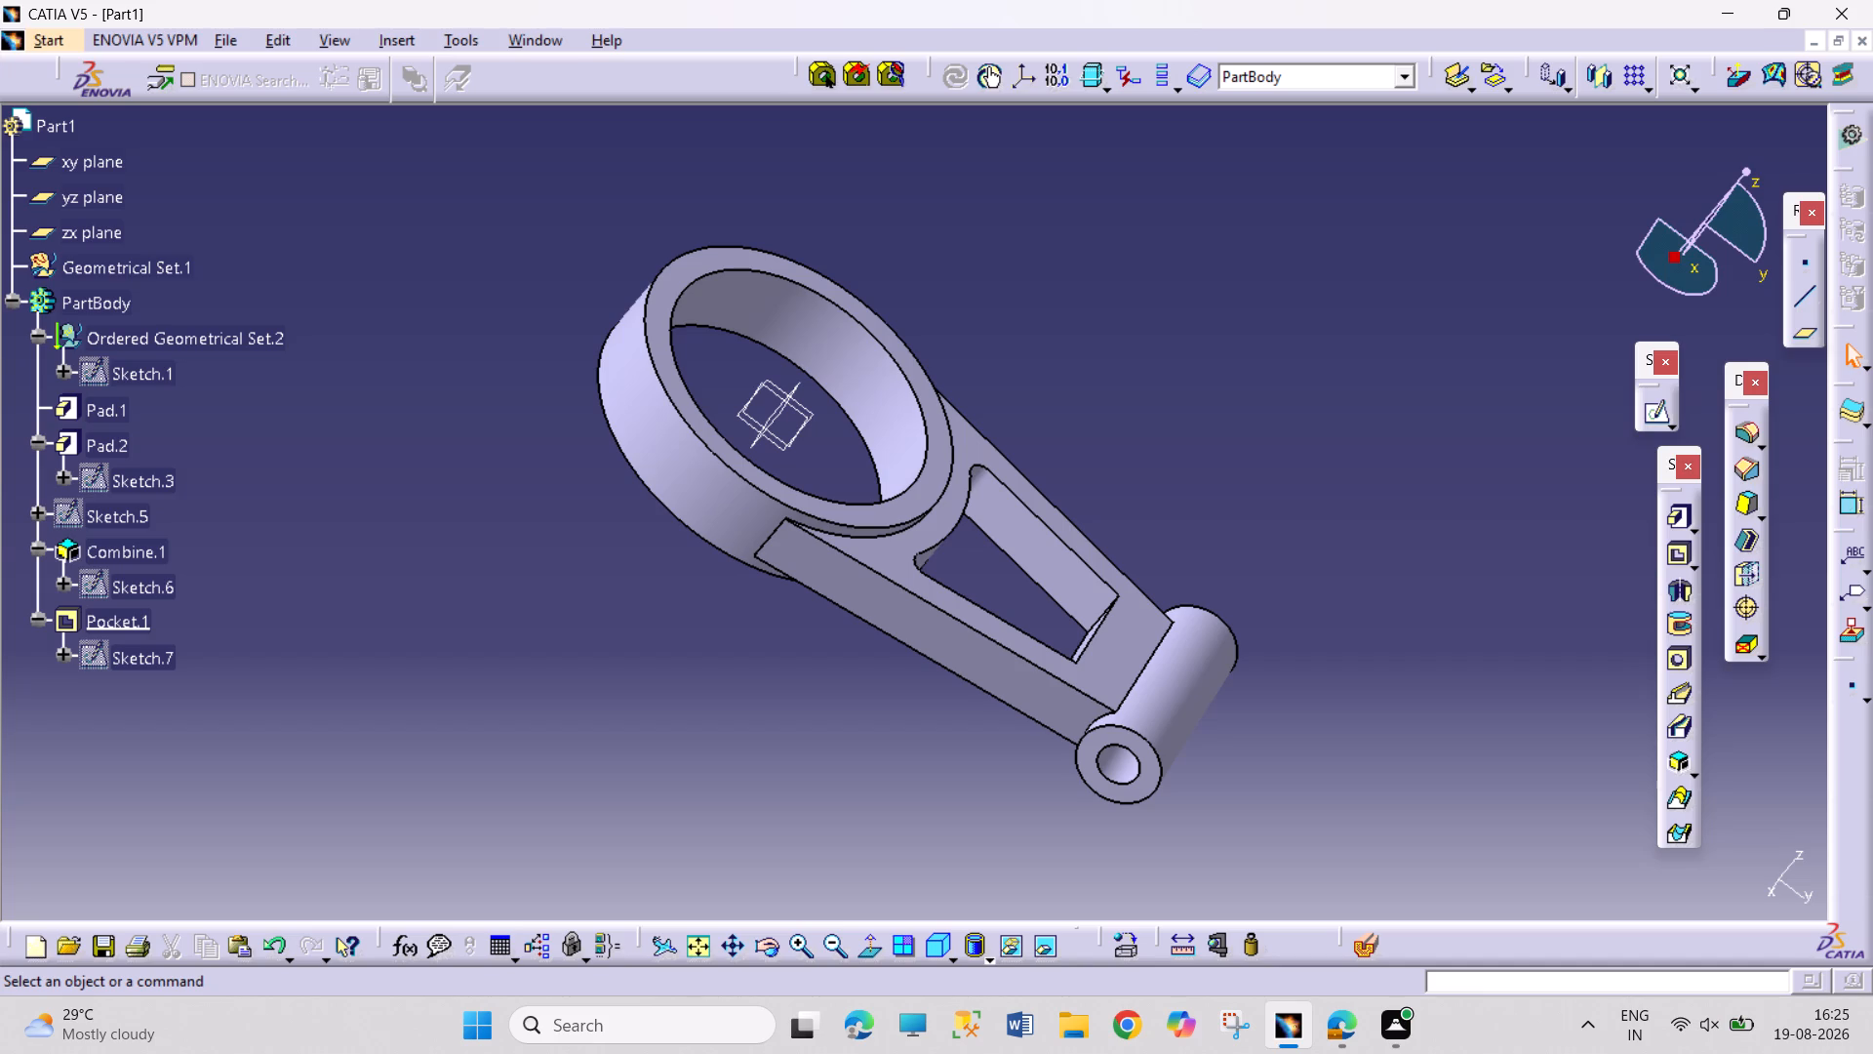
Save the part as PART 1.3 in the CATIA FUJI folder.
{"action": "key", "text": "ctrl+s"}
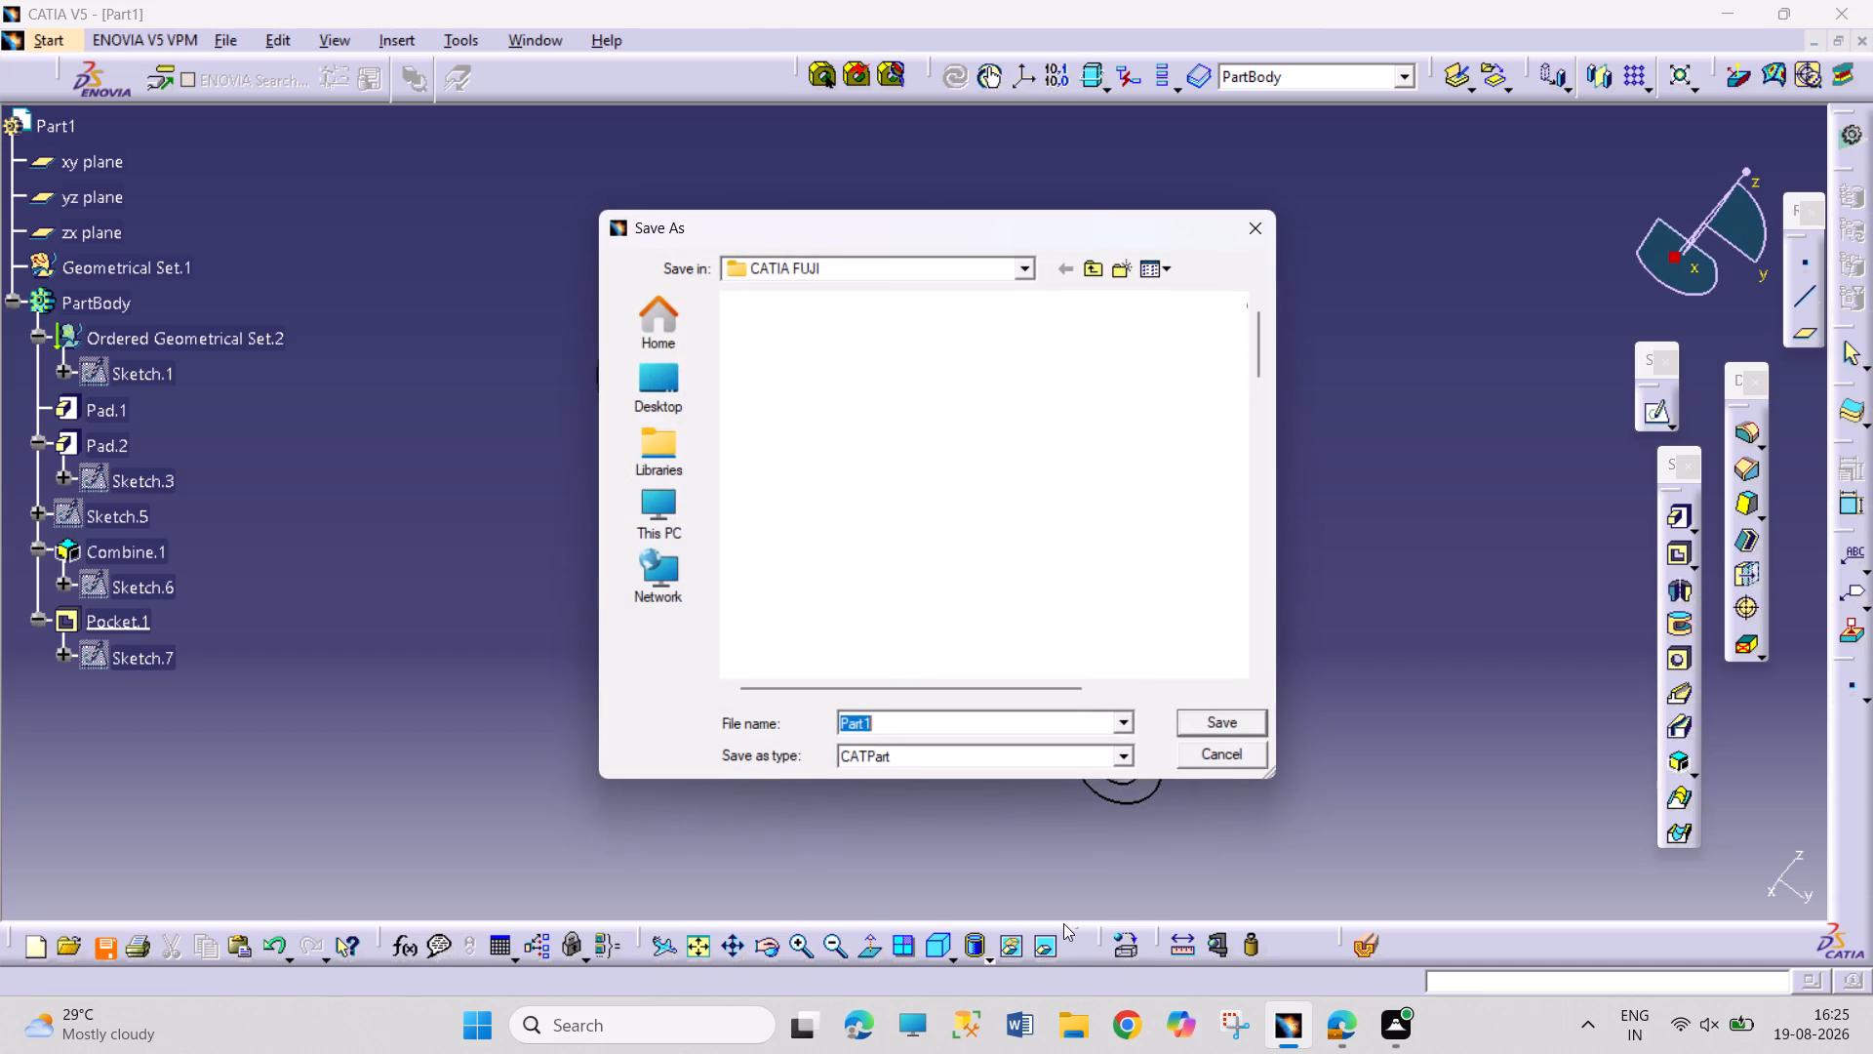
{"action": "type", "text": "PART"}
{"action": "key", "text": "space"}
{"action": "type", "text": "1.3"}
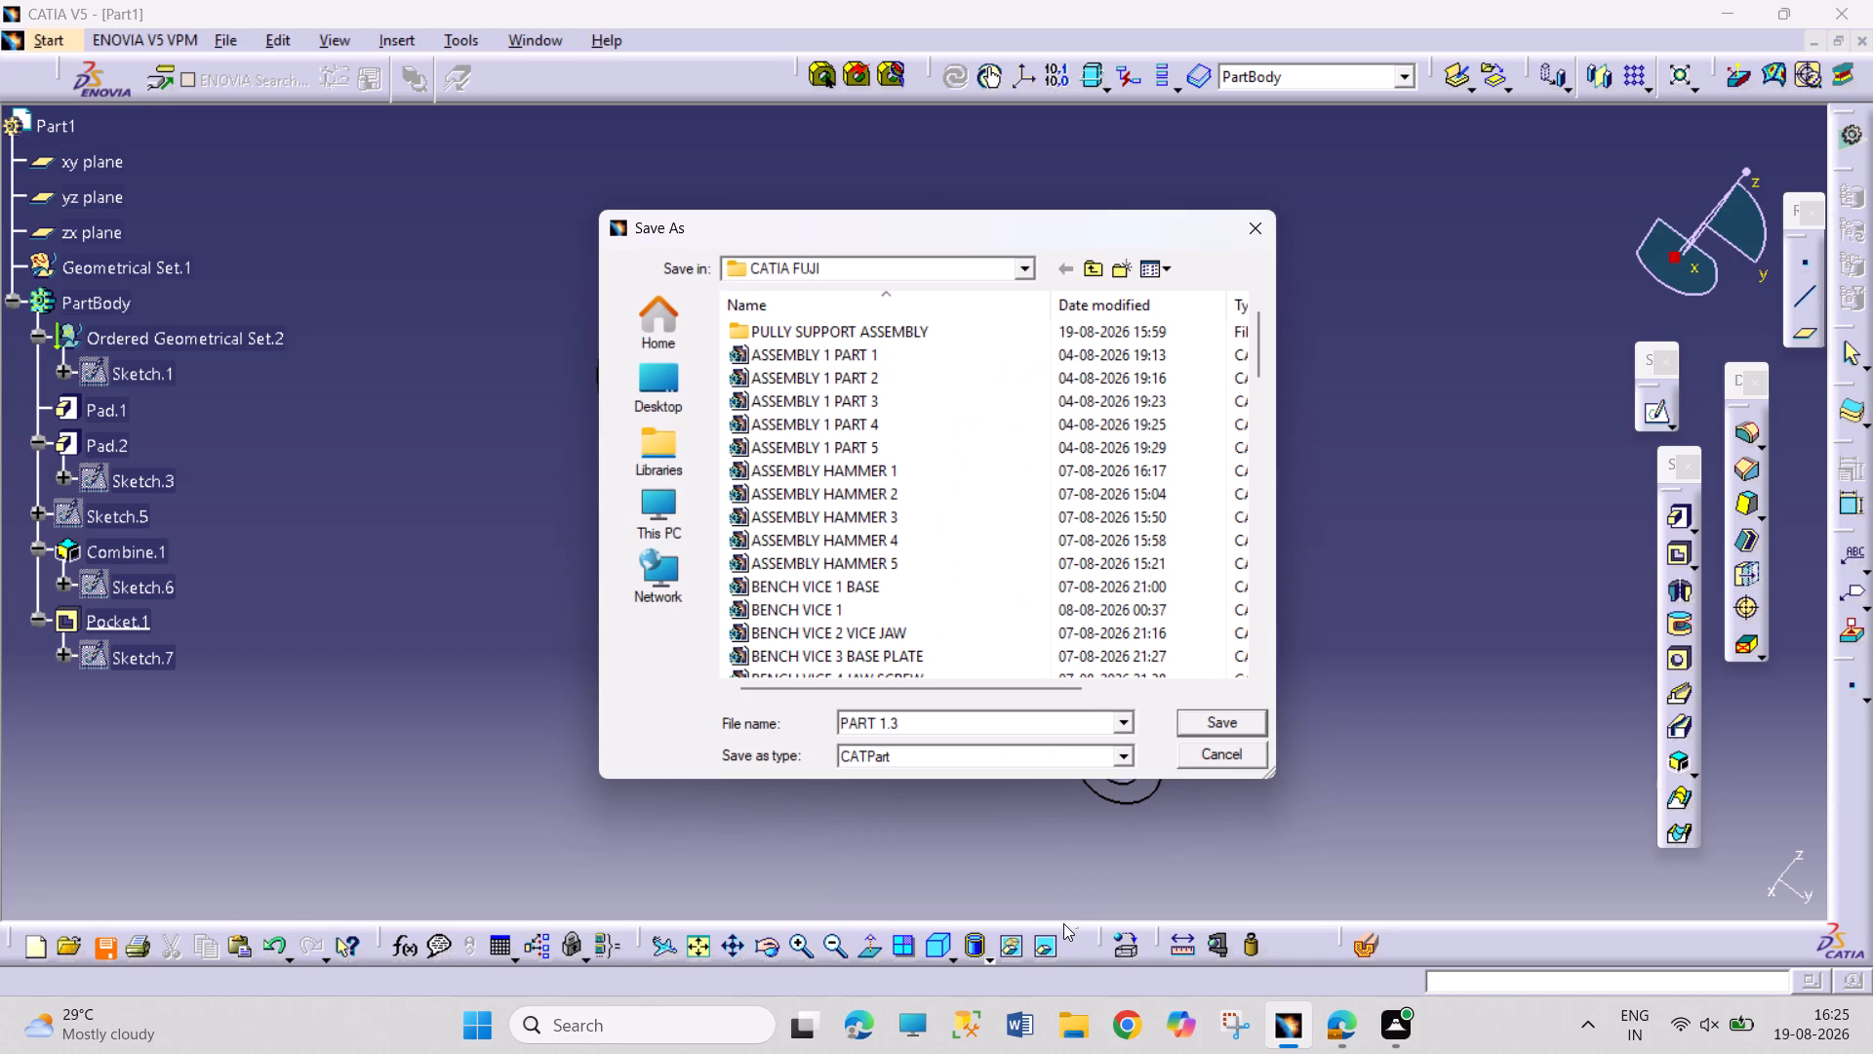
{"action": "key", "text": "Return"}
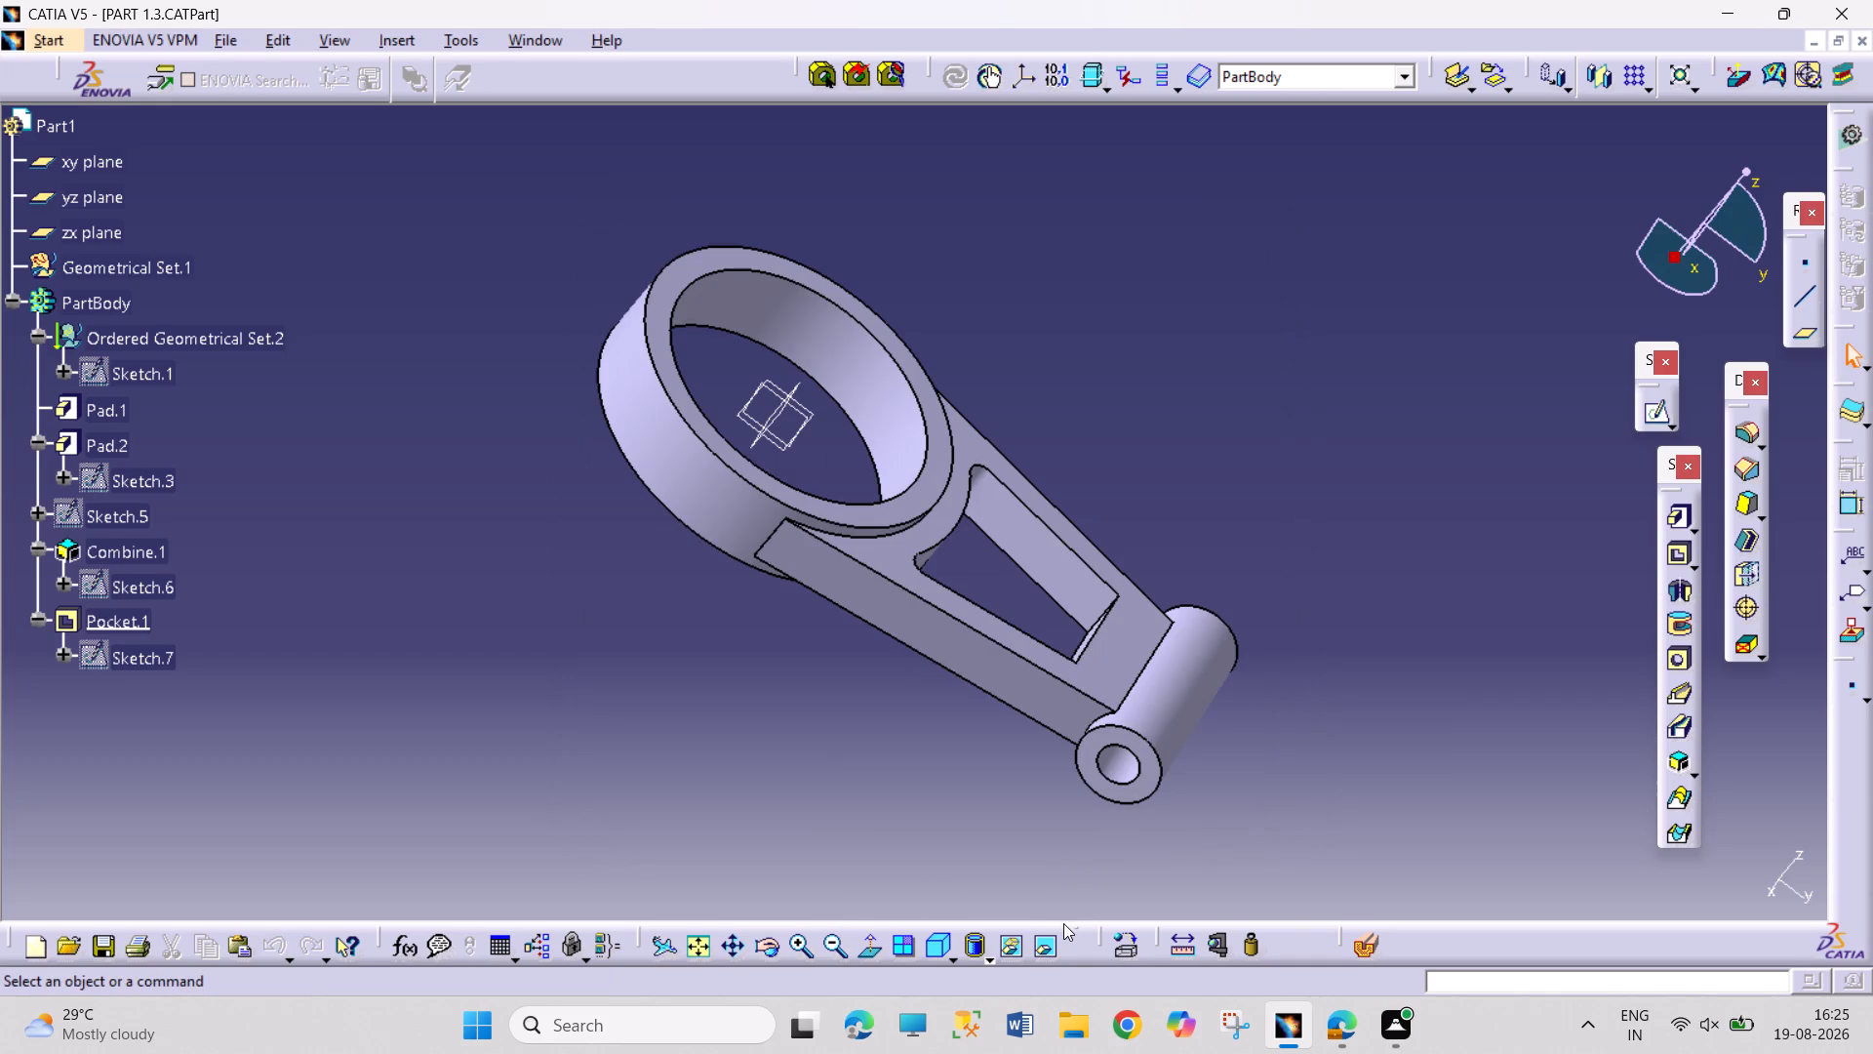
Create a new Drafting drawing with an empty layout and an A4 ISO landscape sheet.
{"action": "left_click", "coordinate": [61, 39]}
{"action": "left_click", "coordinate": [142, 101]}
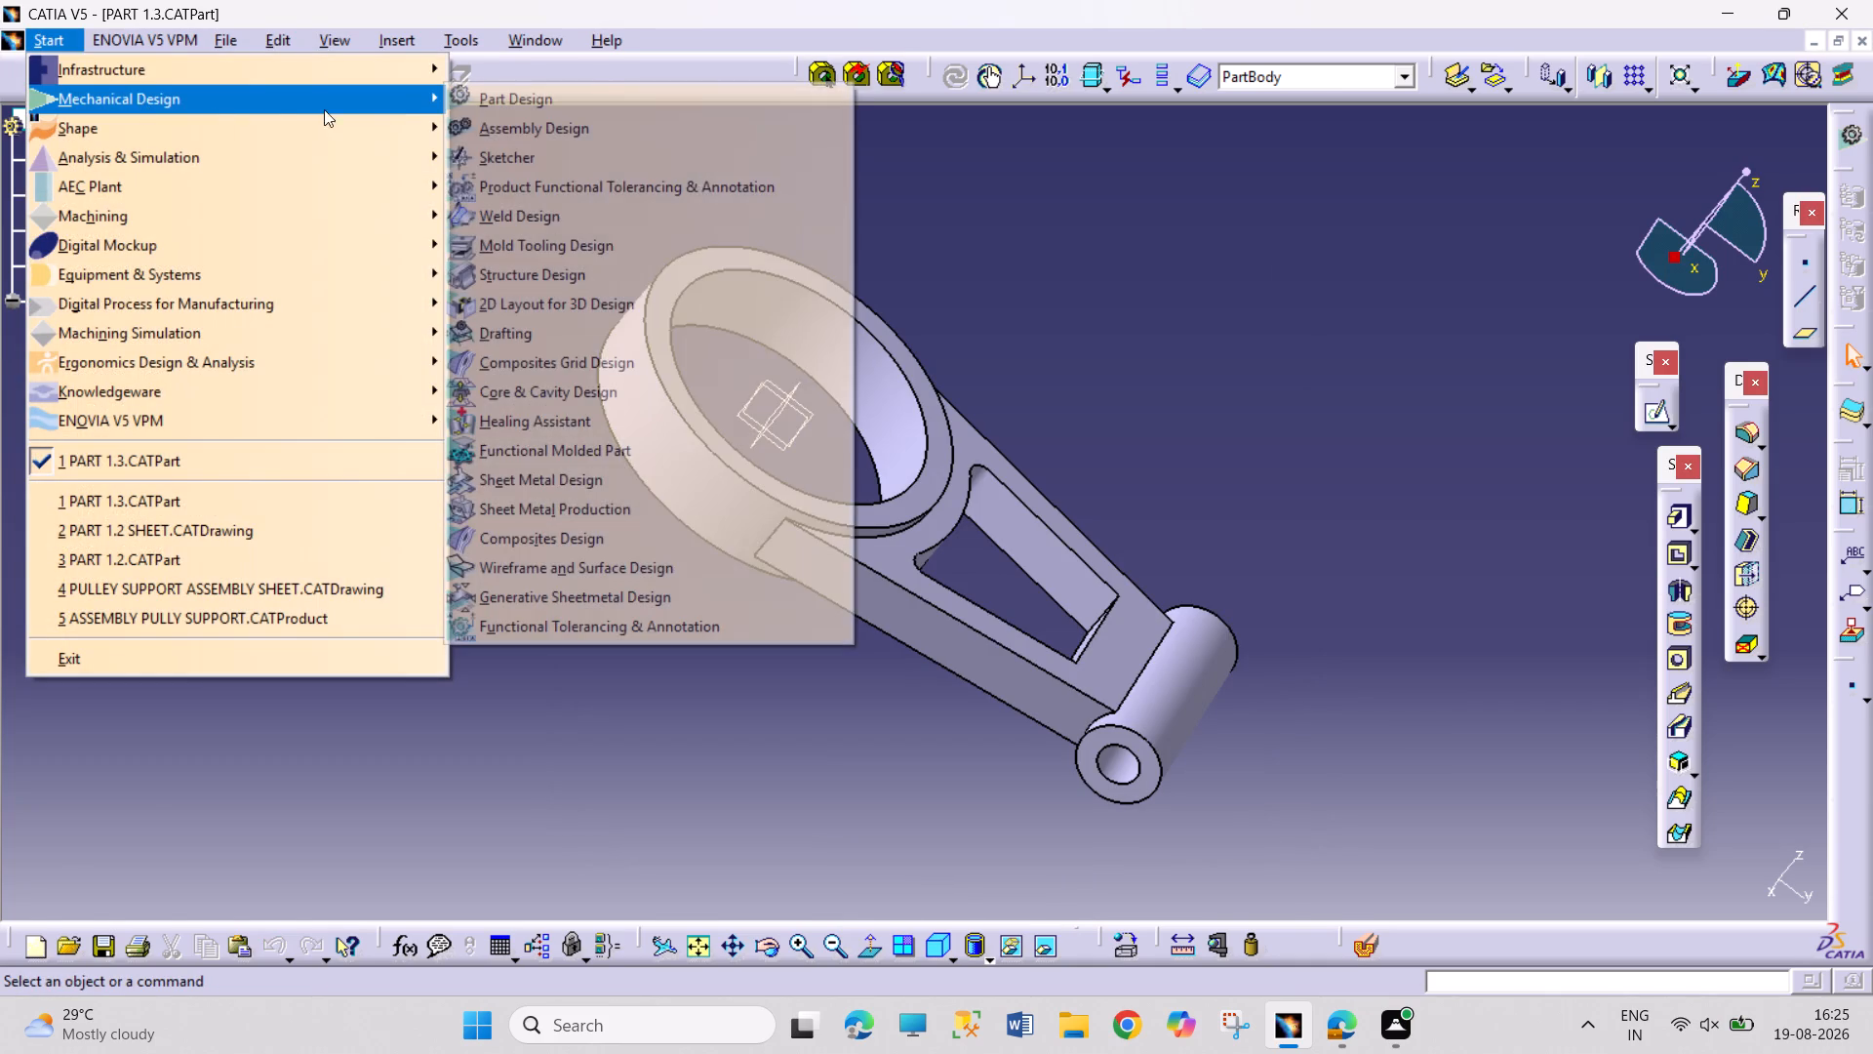
{"action": "left_click", "coordinate": [713, 337]}
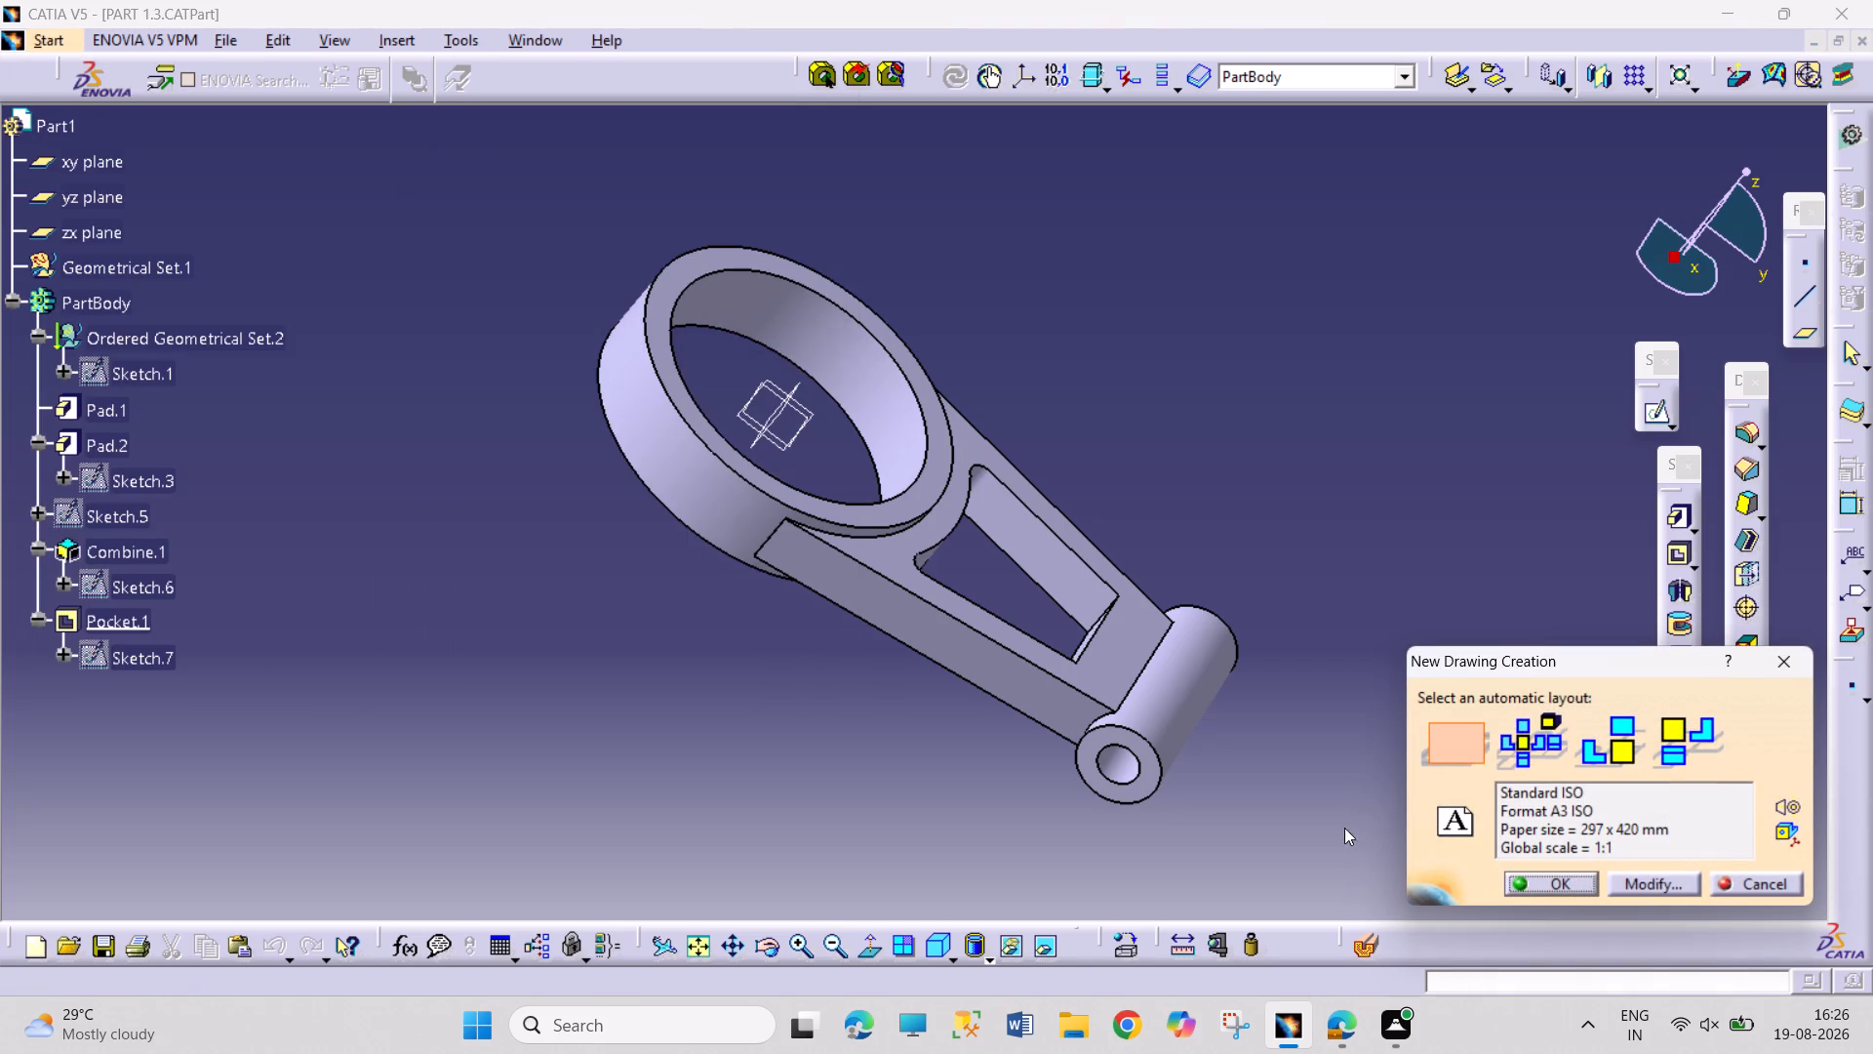
{"action": "left_click", "coordinate": [1621, 888]}
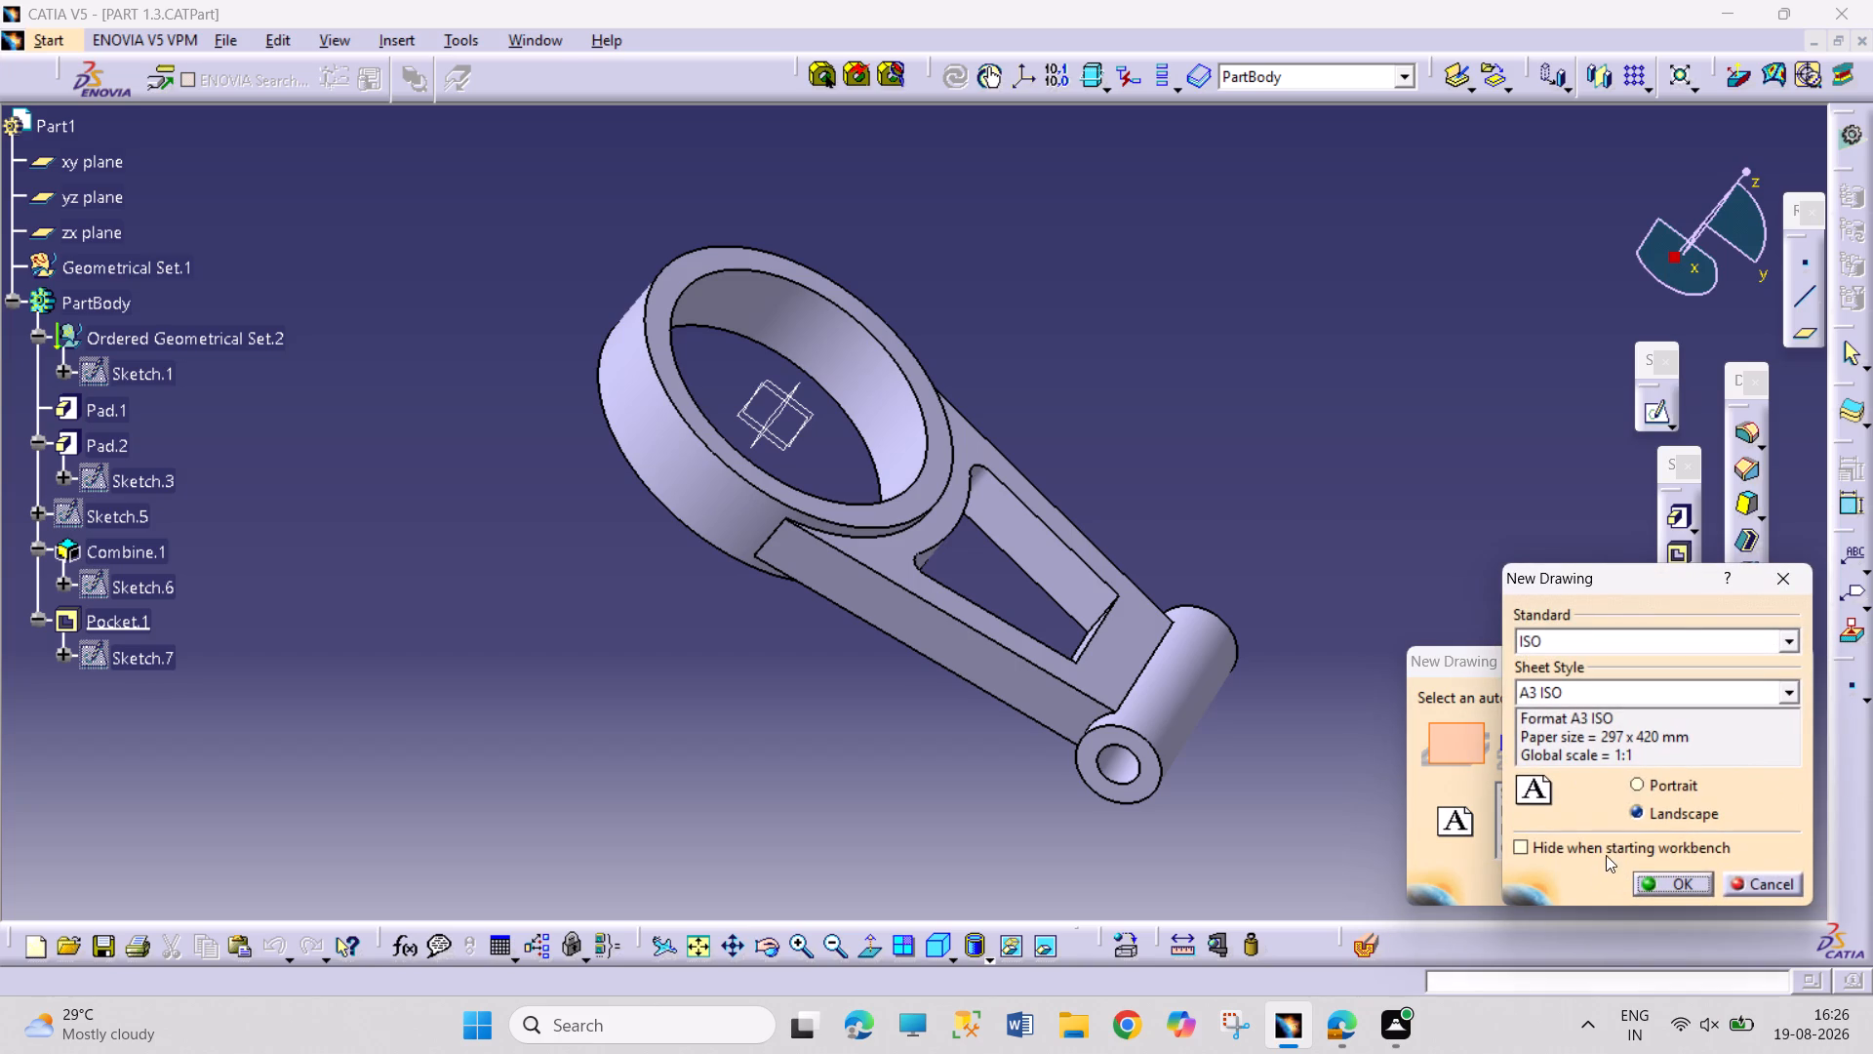
{"action": "left_click", "coordinate": [1784, 689]}
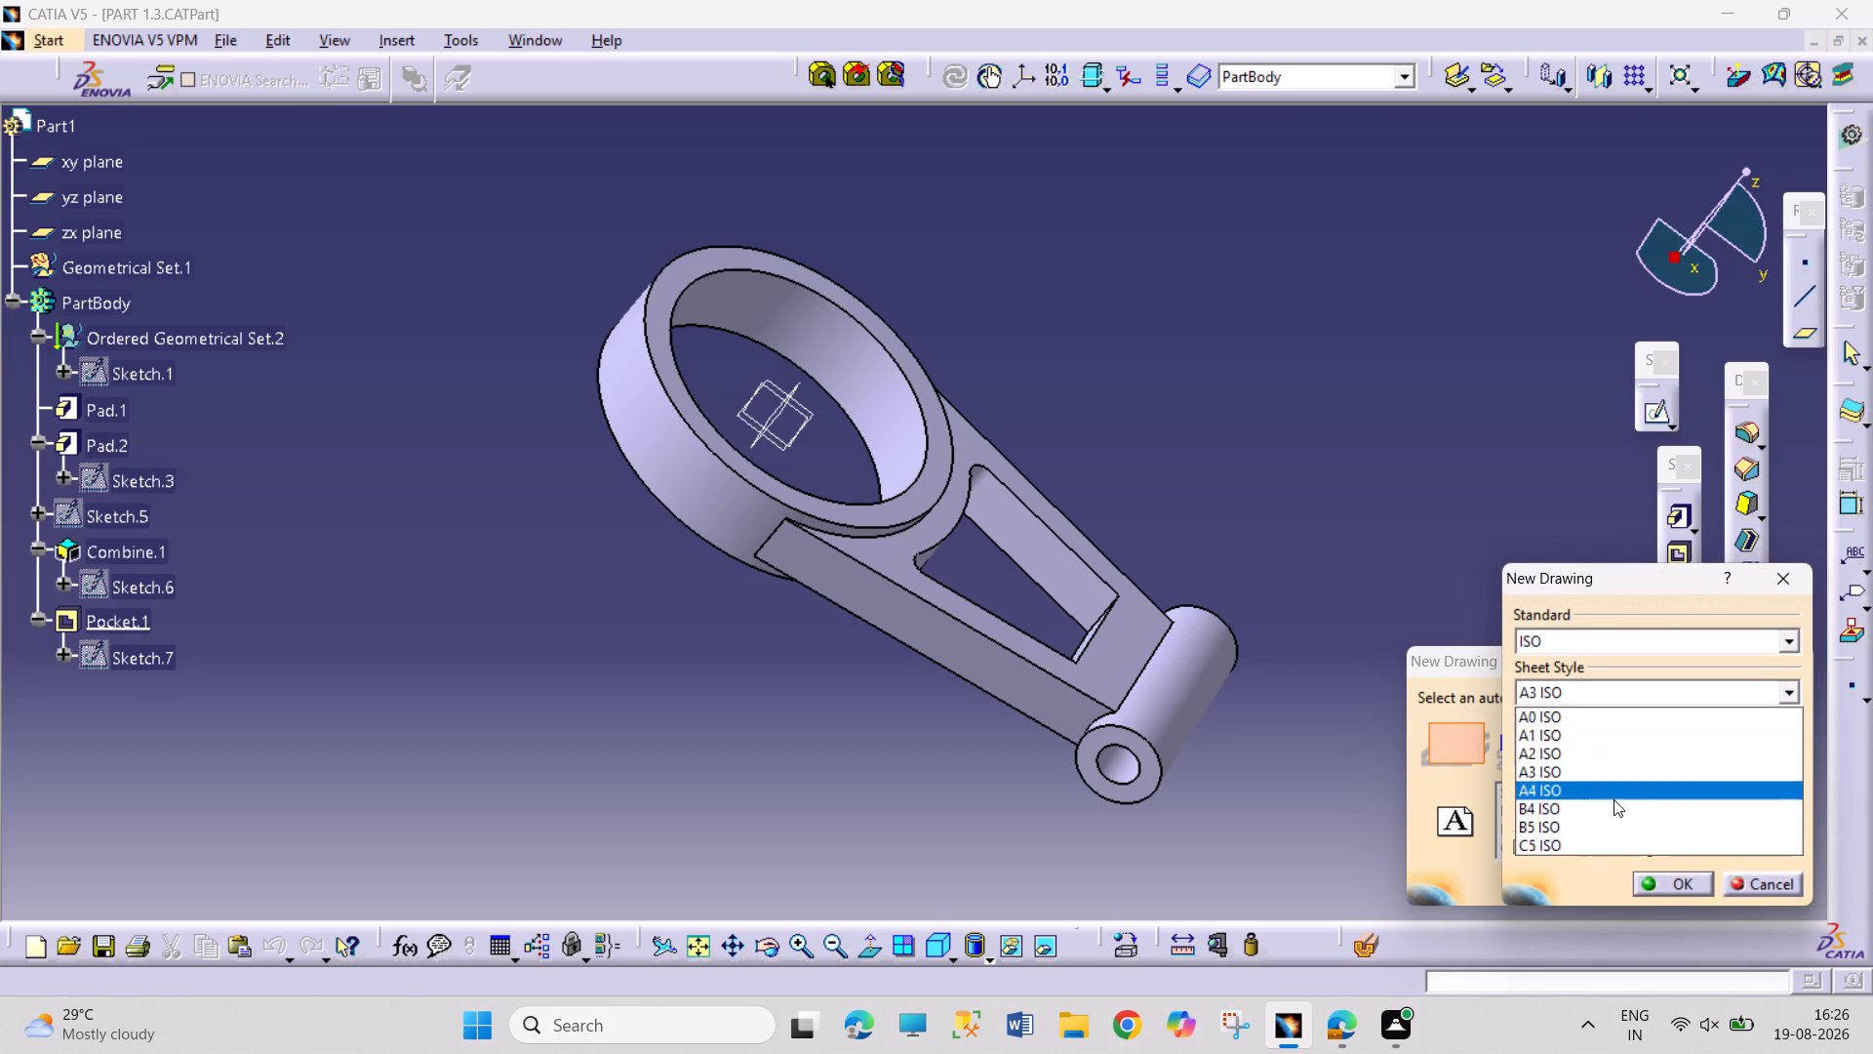
{"action": "left_click", "coordinate": [1611, 790]}
{"action": "left_click", "coordinate": [1651, 874]}
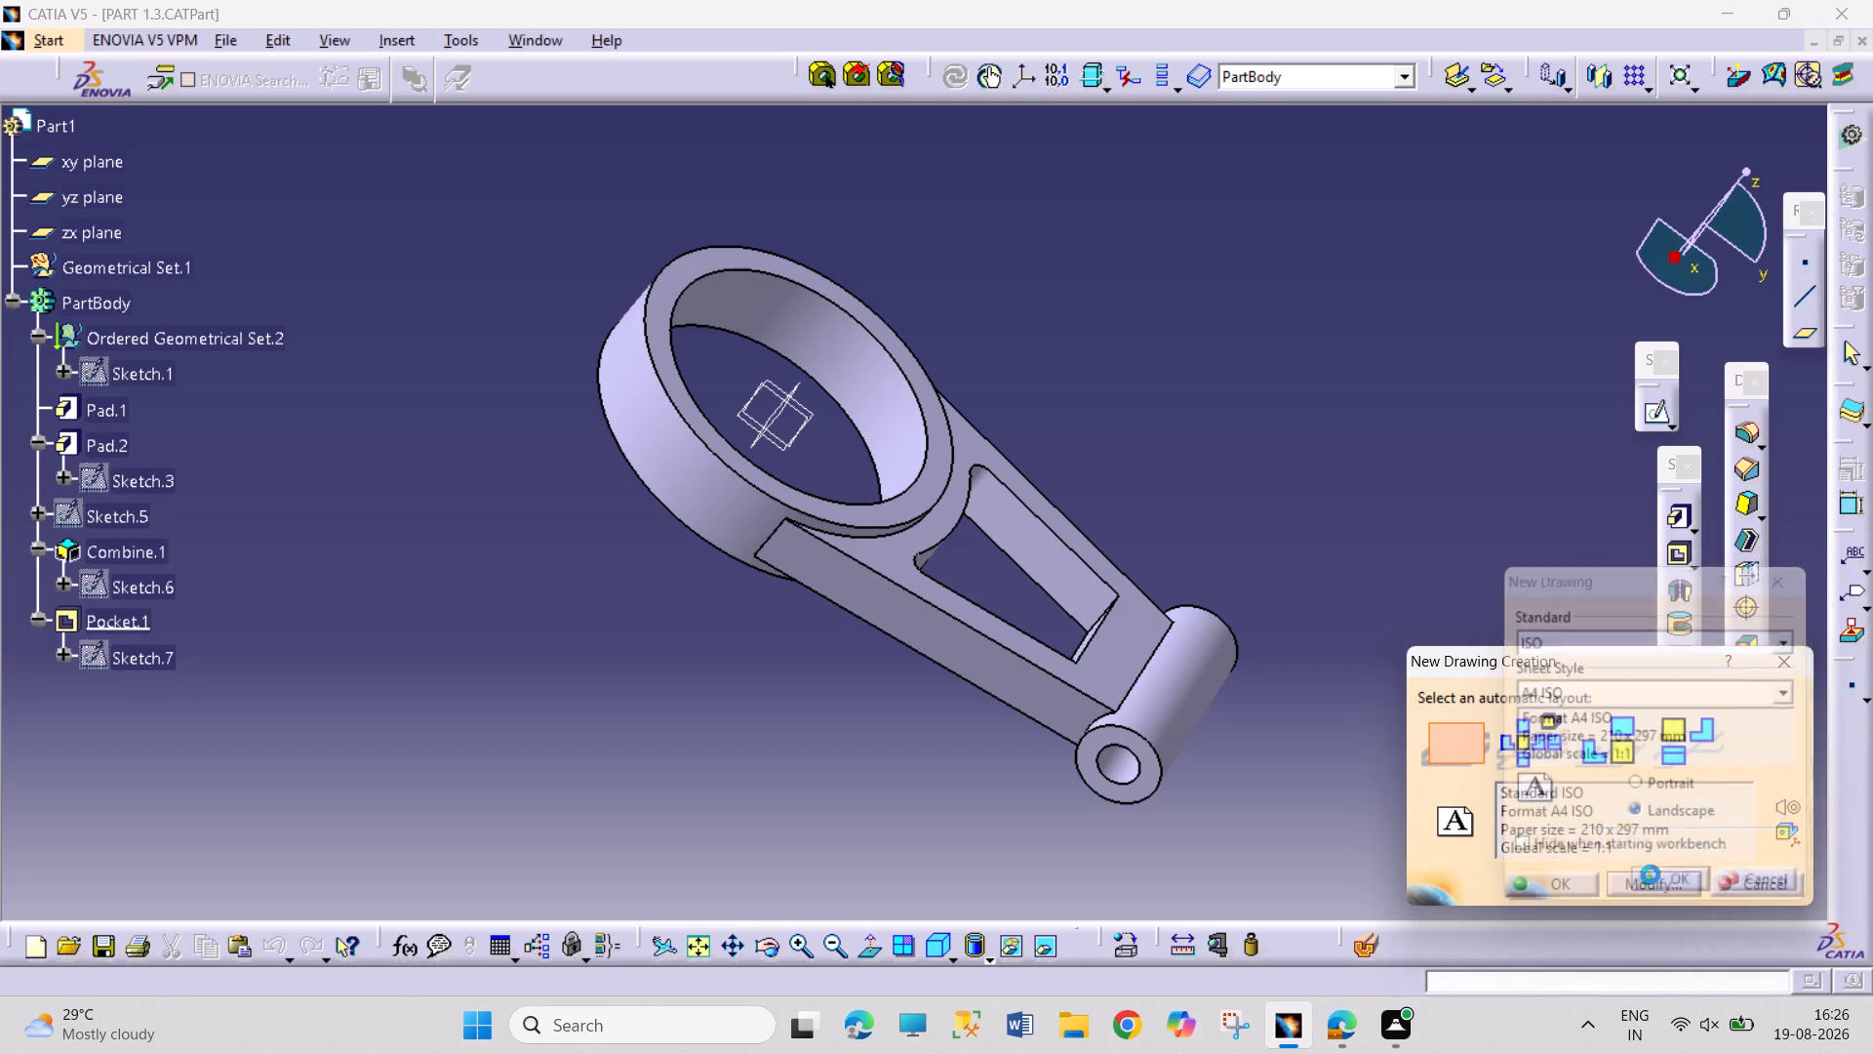
{"action": "left_click", "coordinate": [1577, 884]}
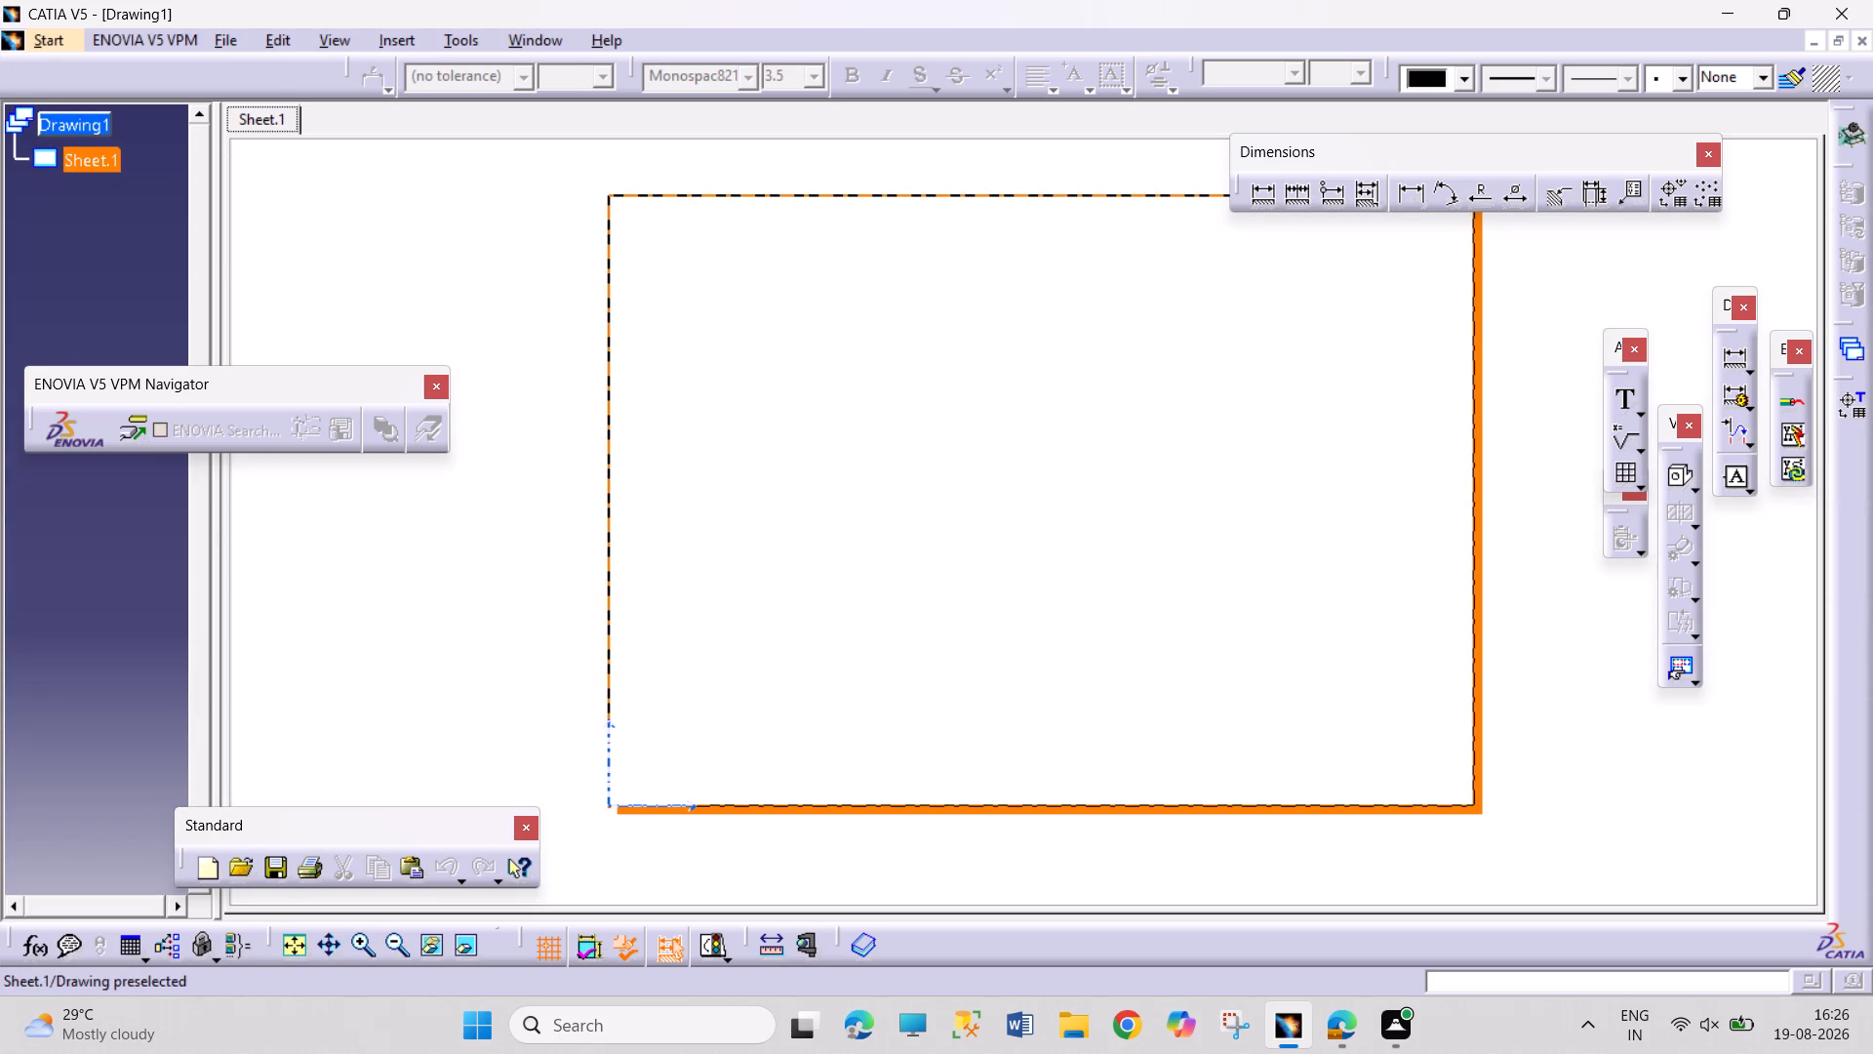
Insert the standard frame and title block in the background of the A4 sheet.
{"action": "left_click", "coordinate": [290, 43]}
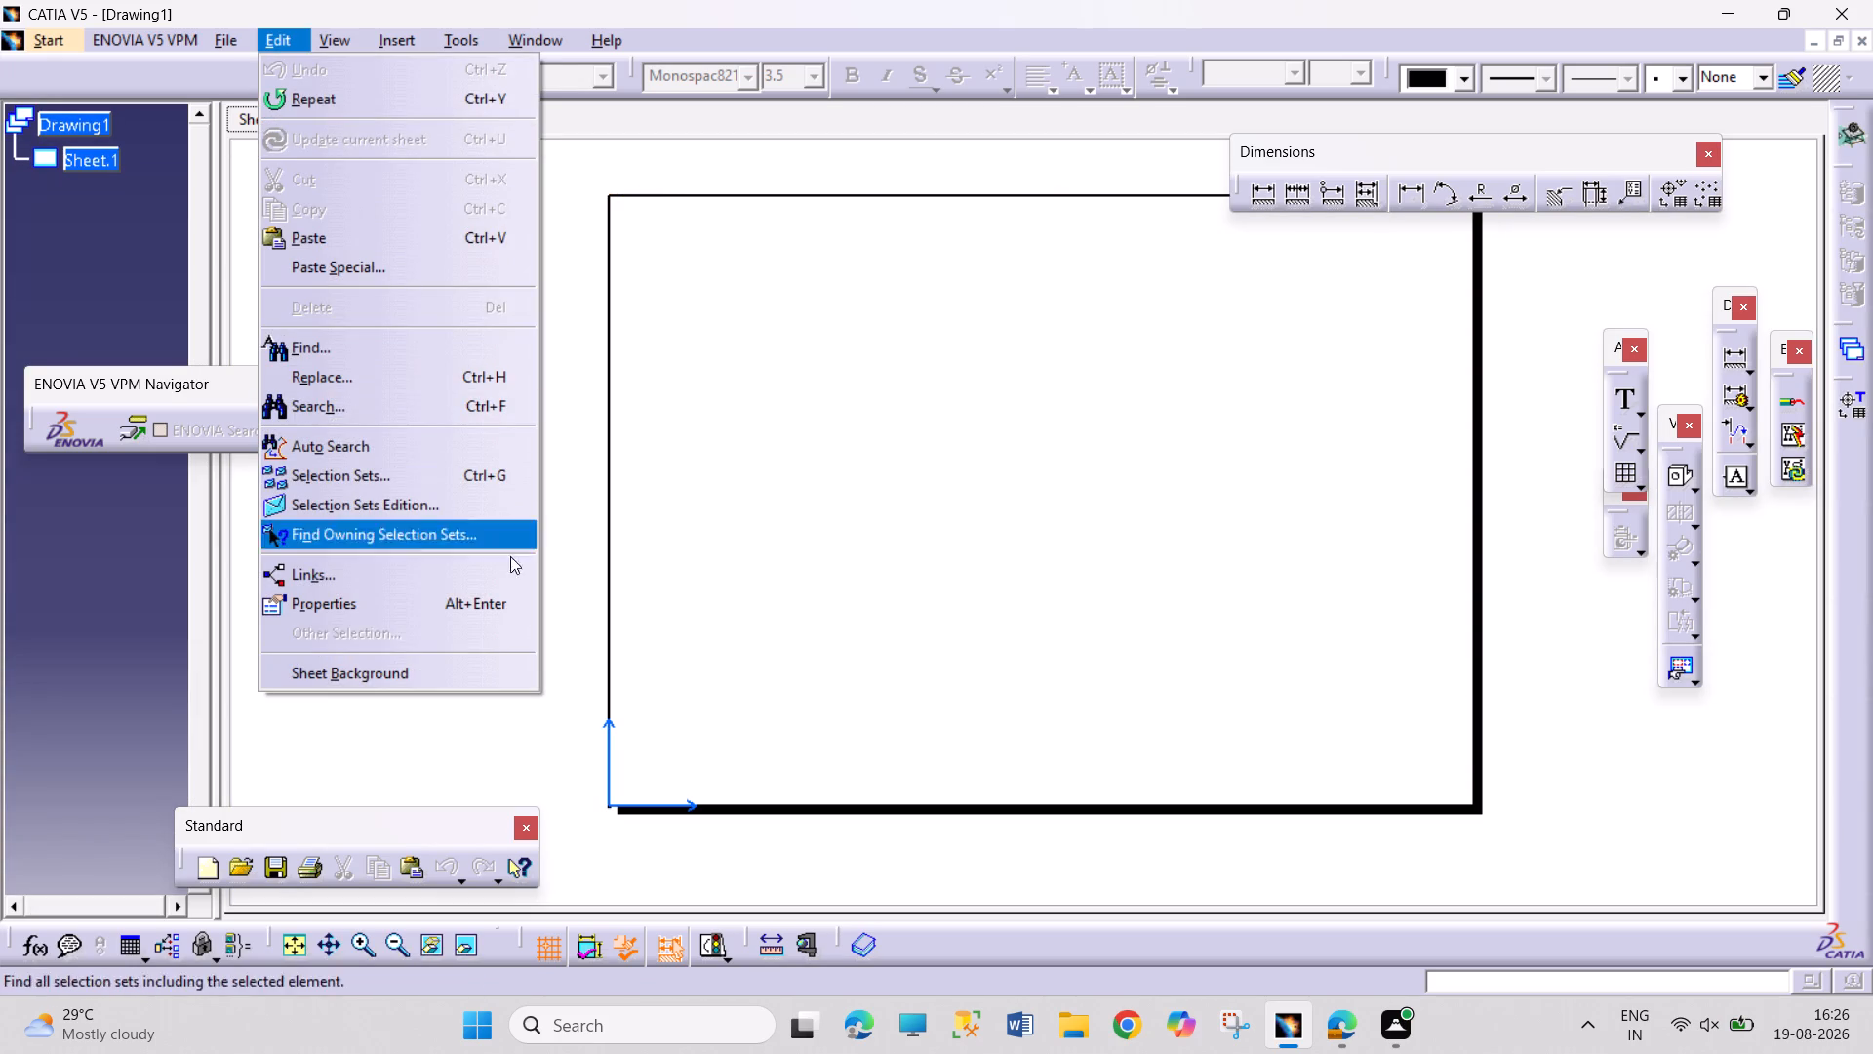
{"action": "left_click", "coordinate": [485, 655]}
{"action": "left_click", "coordinate": [486, 665]}
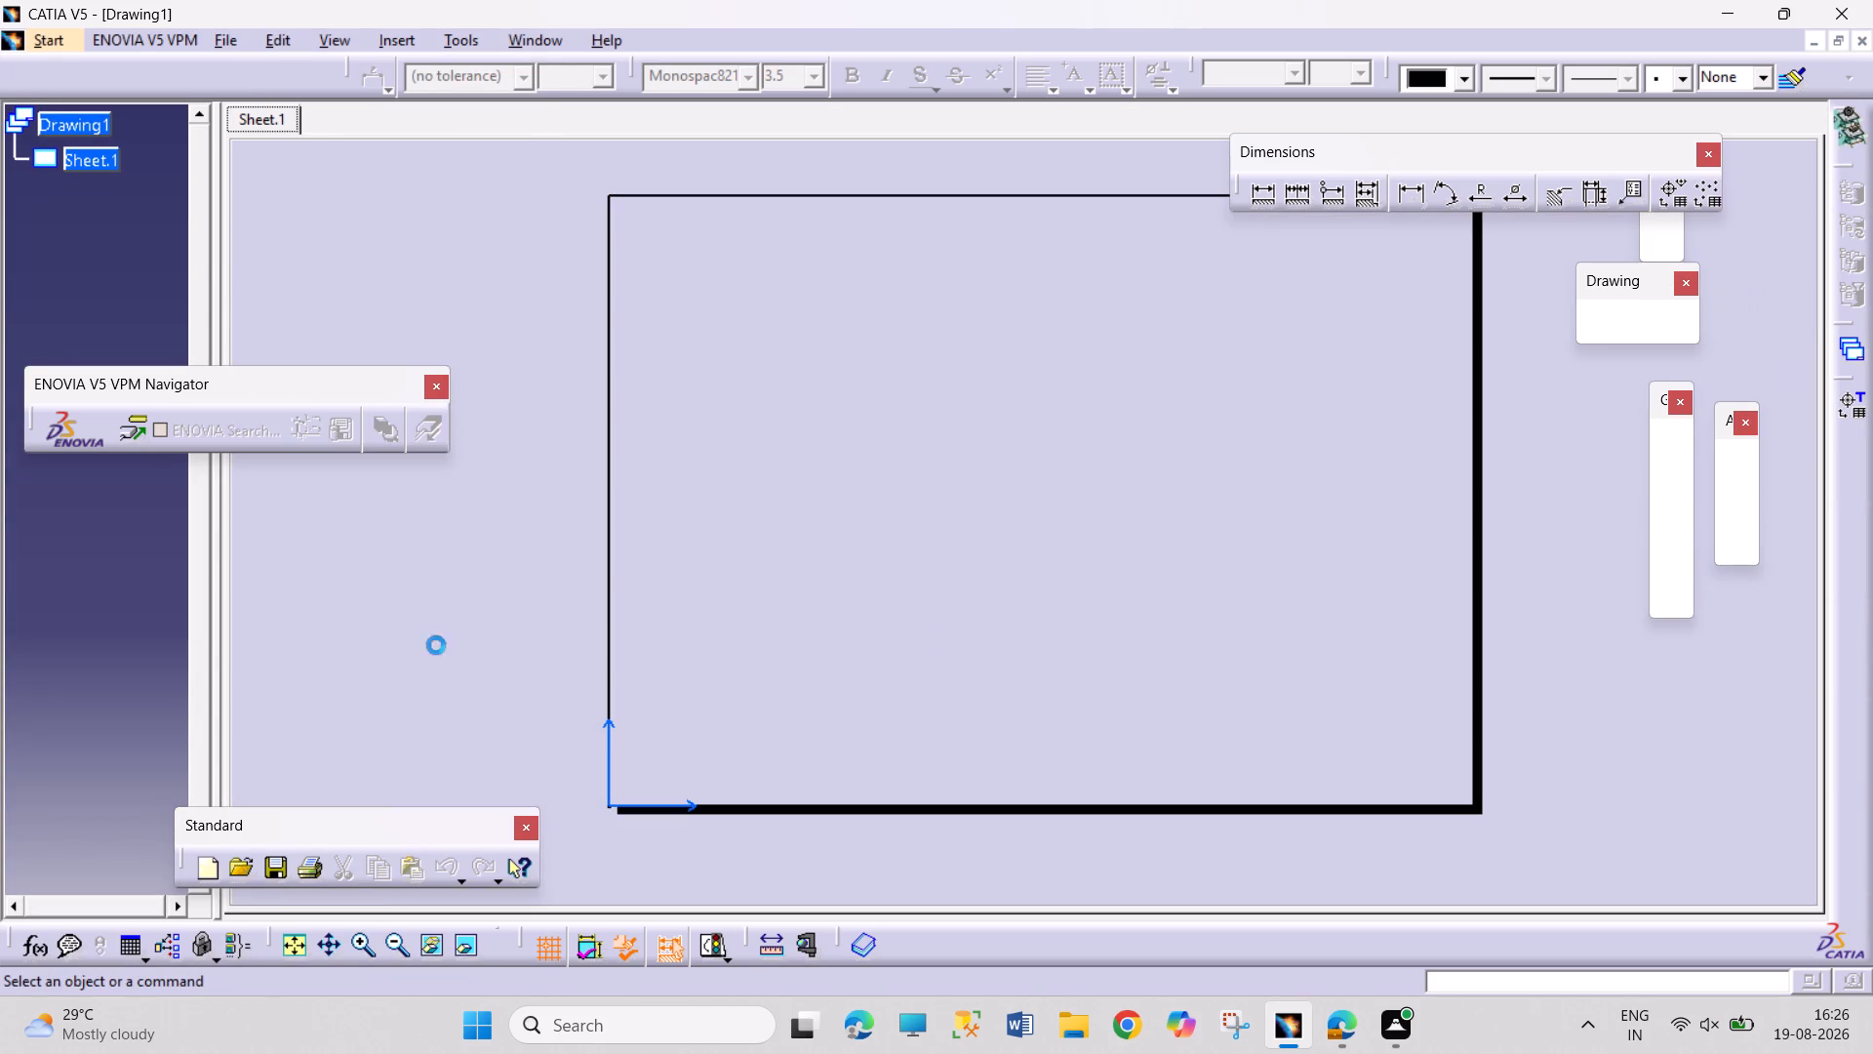
{"action": "left_click", "coordinate": [1613, 324]}
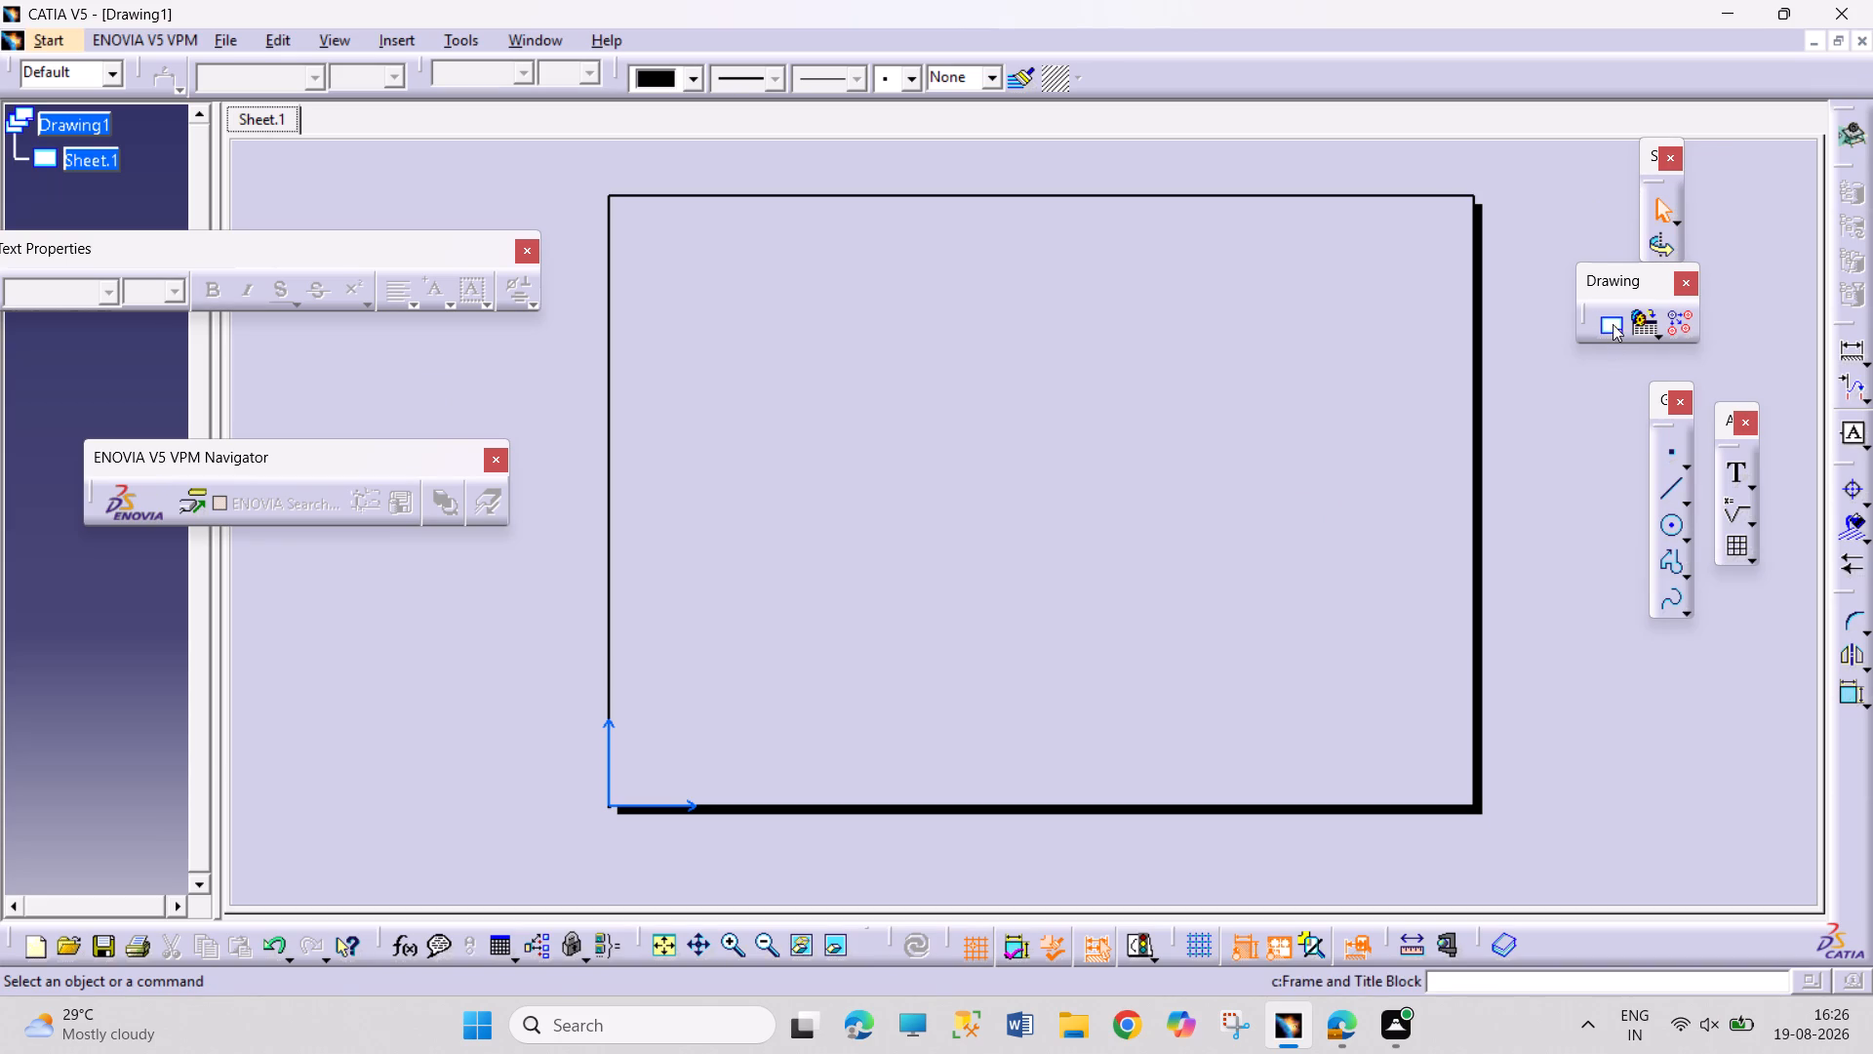
{"action": "left_click", "coordinate": [1616, 875]}
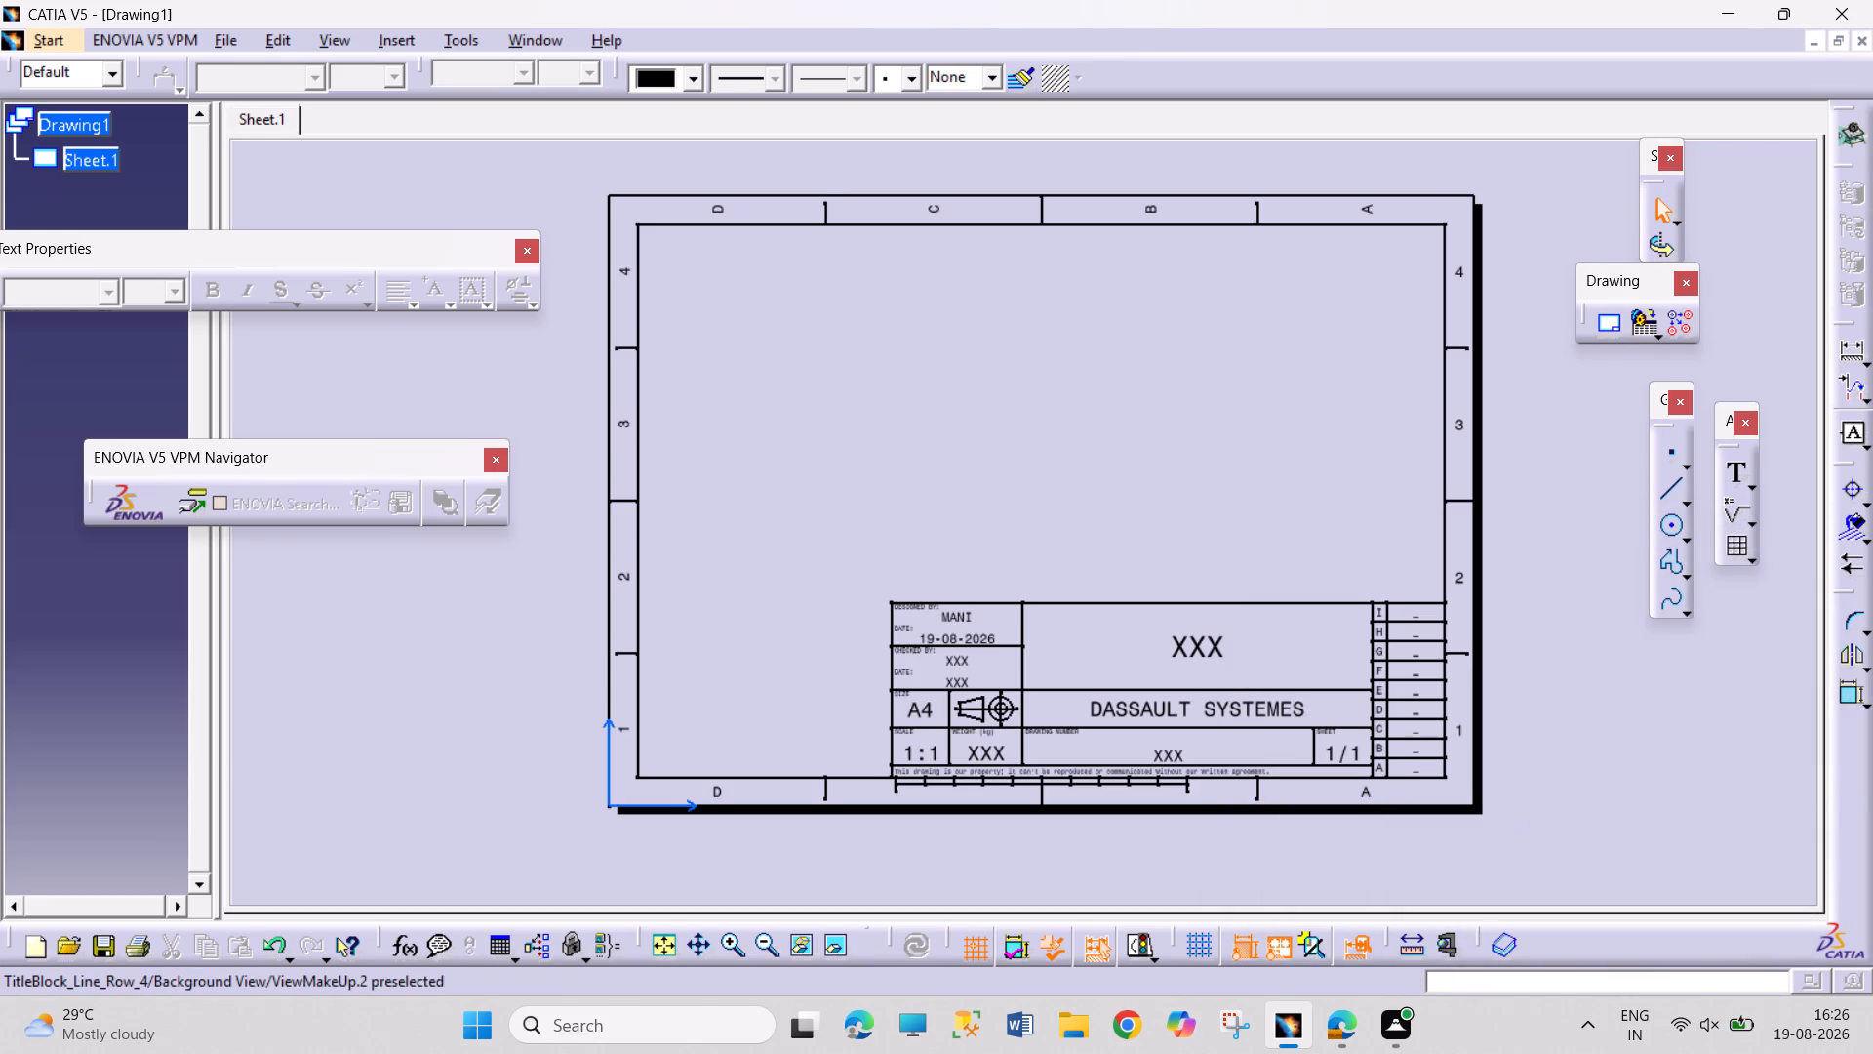
Replace the title block's main title placeholder with PART MODELLING.
{"action": "double_click", "coordinate": [1214, 642]}
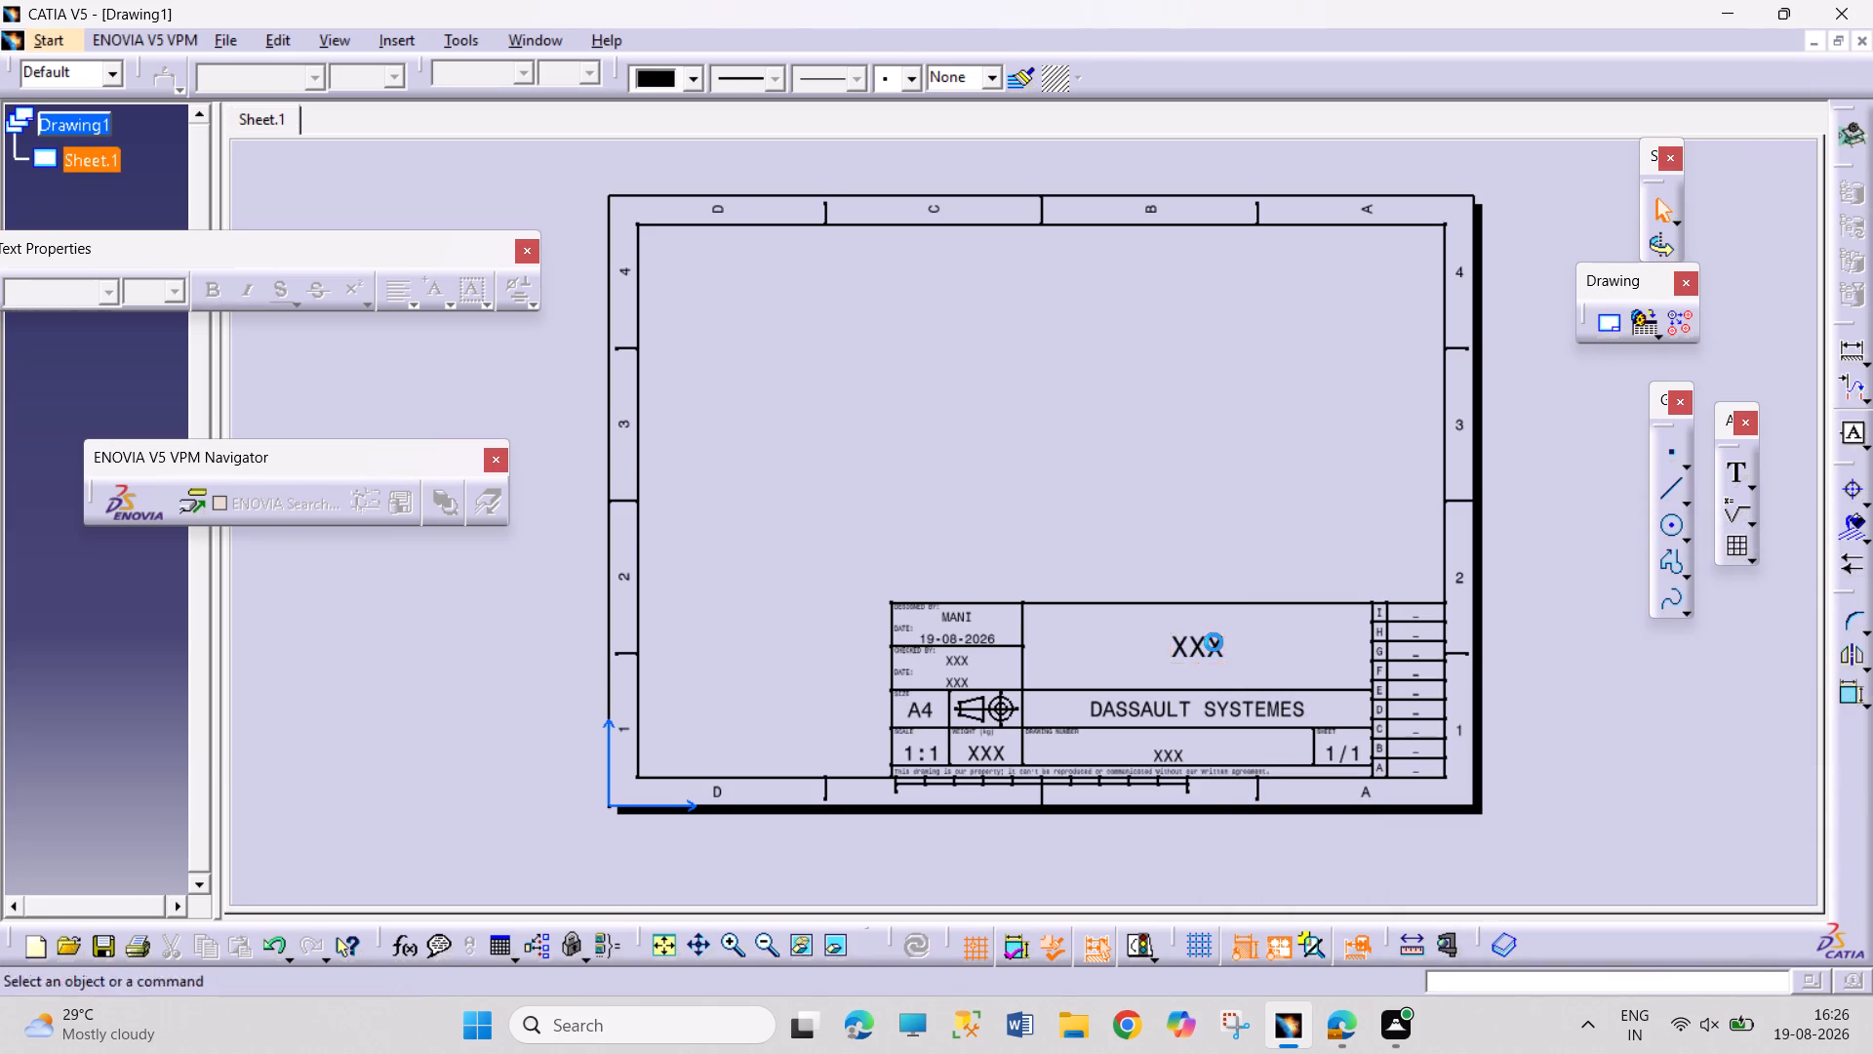
{"action": "type", "text": "PART MODELLING"}
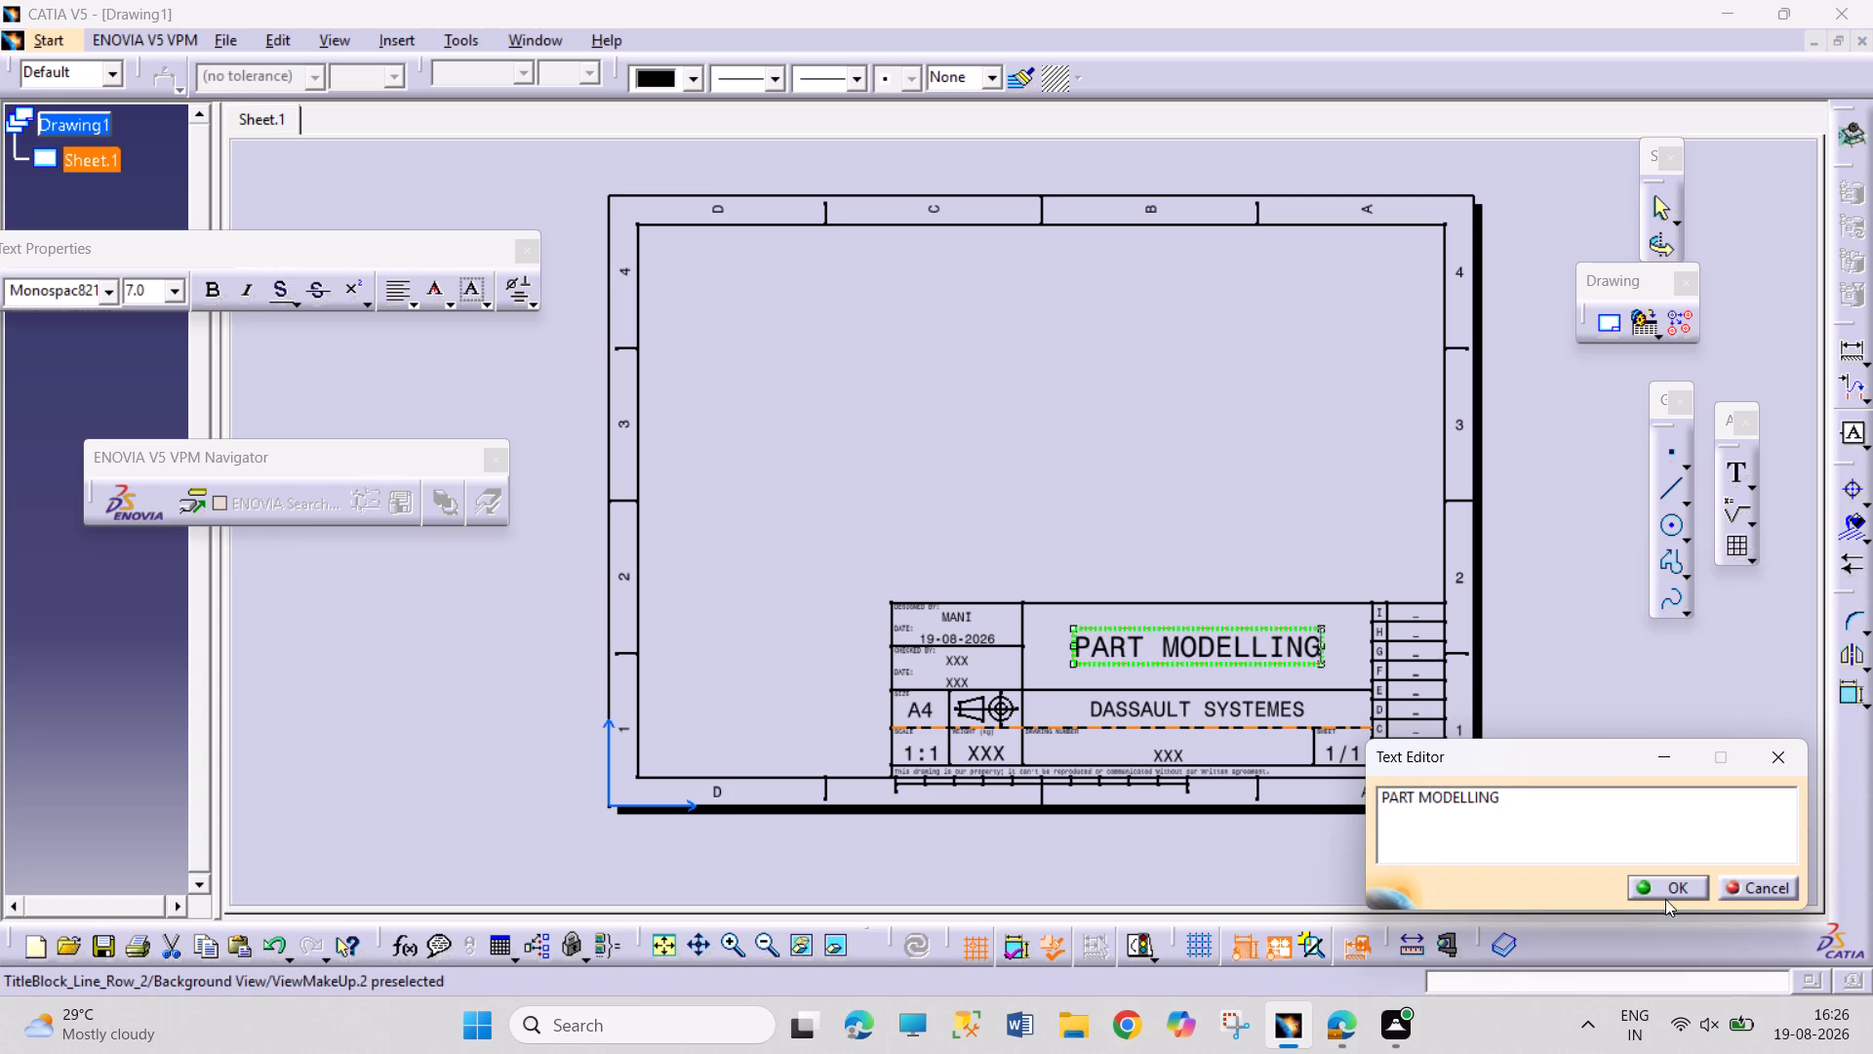
{"action": "left_click", "coordinate": [1664, 893]}
Replace the title block's designer entry with the designer's name and return to the working views.
{"action": "double_click", "coordinate": [958, 620]}
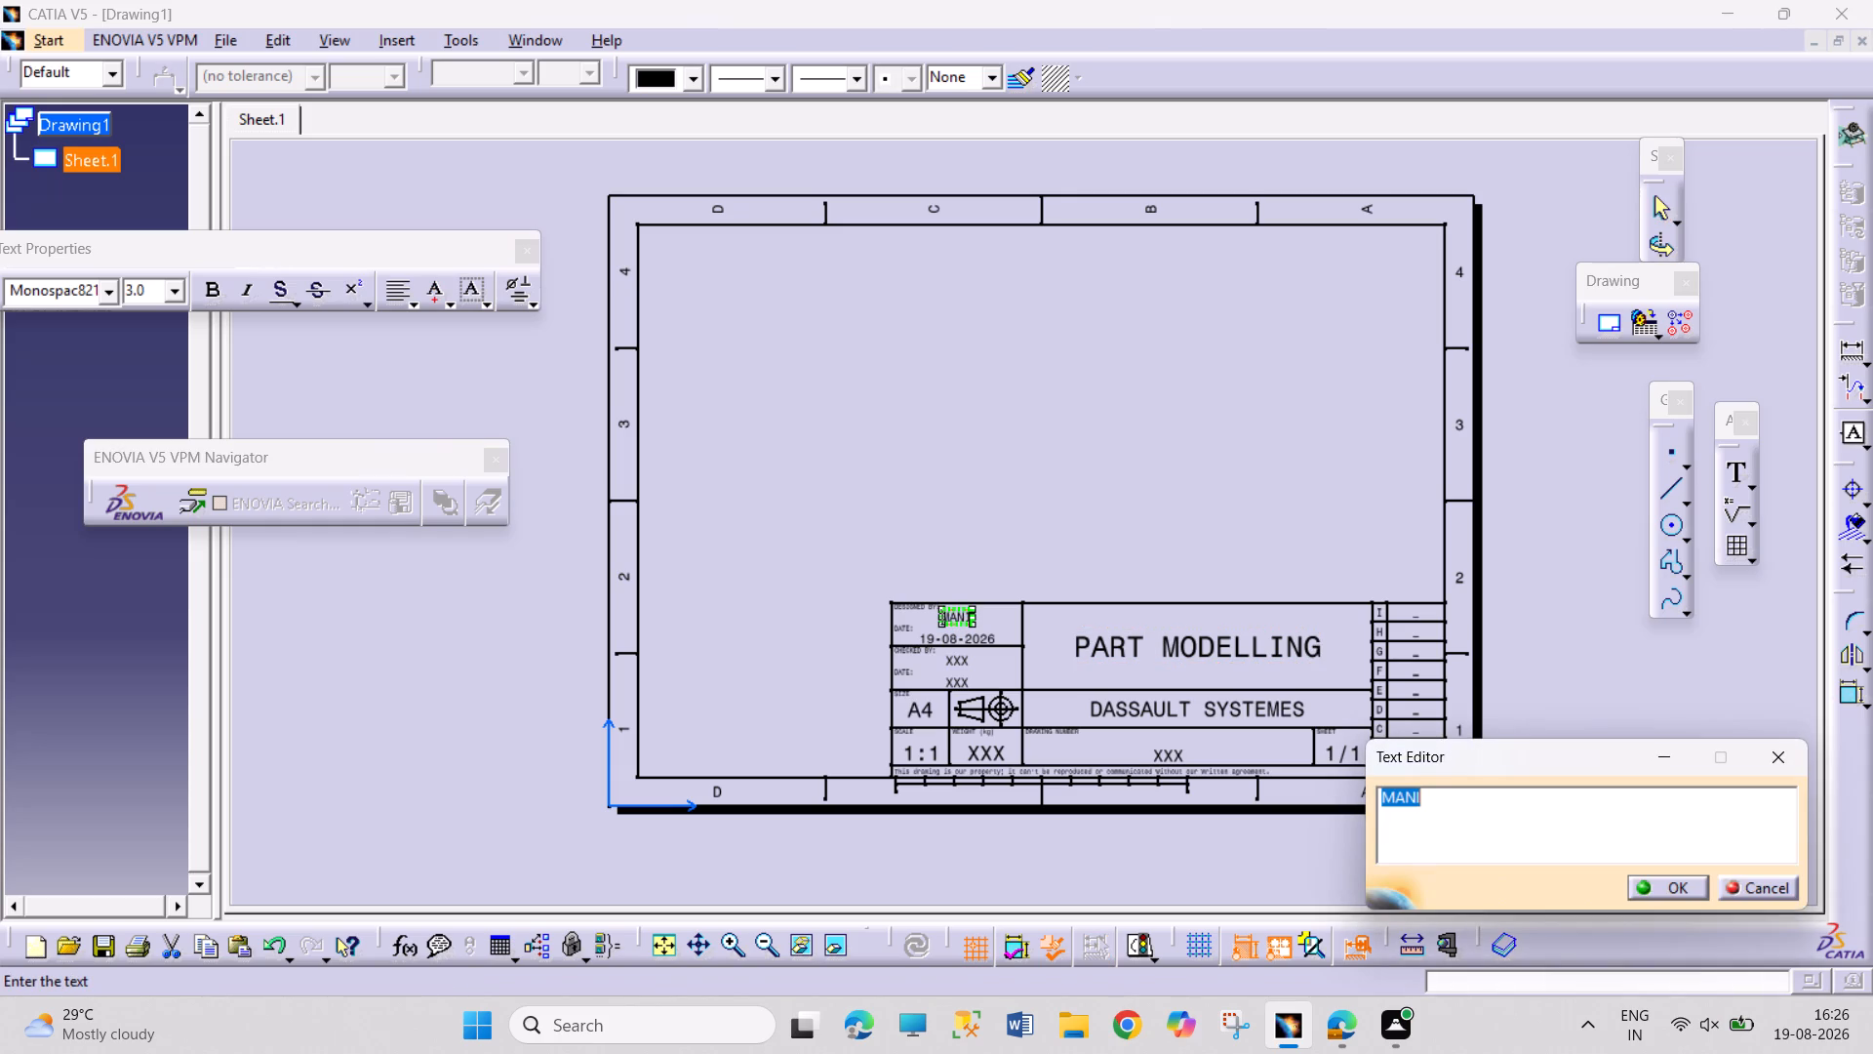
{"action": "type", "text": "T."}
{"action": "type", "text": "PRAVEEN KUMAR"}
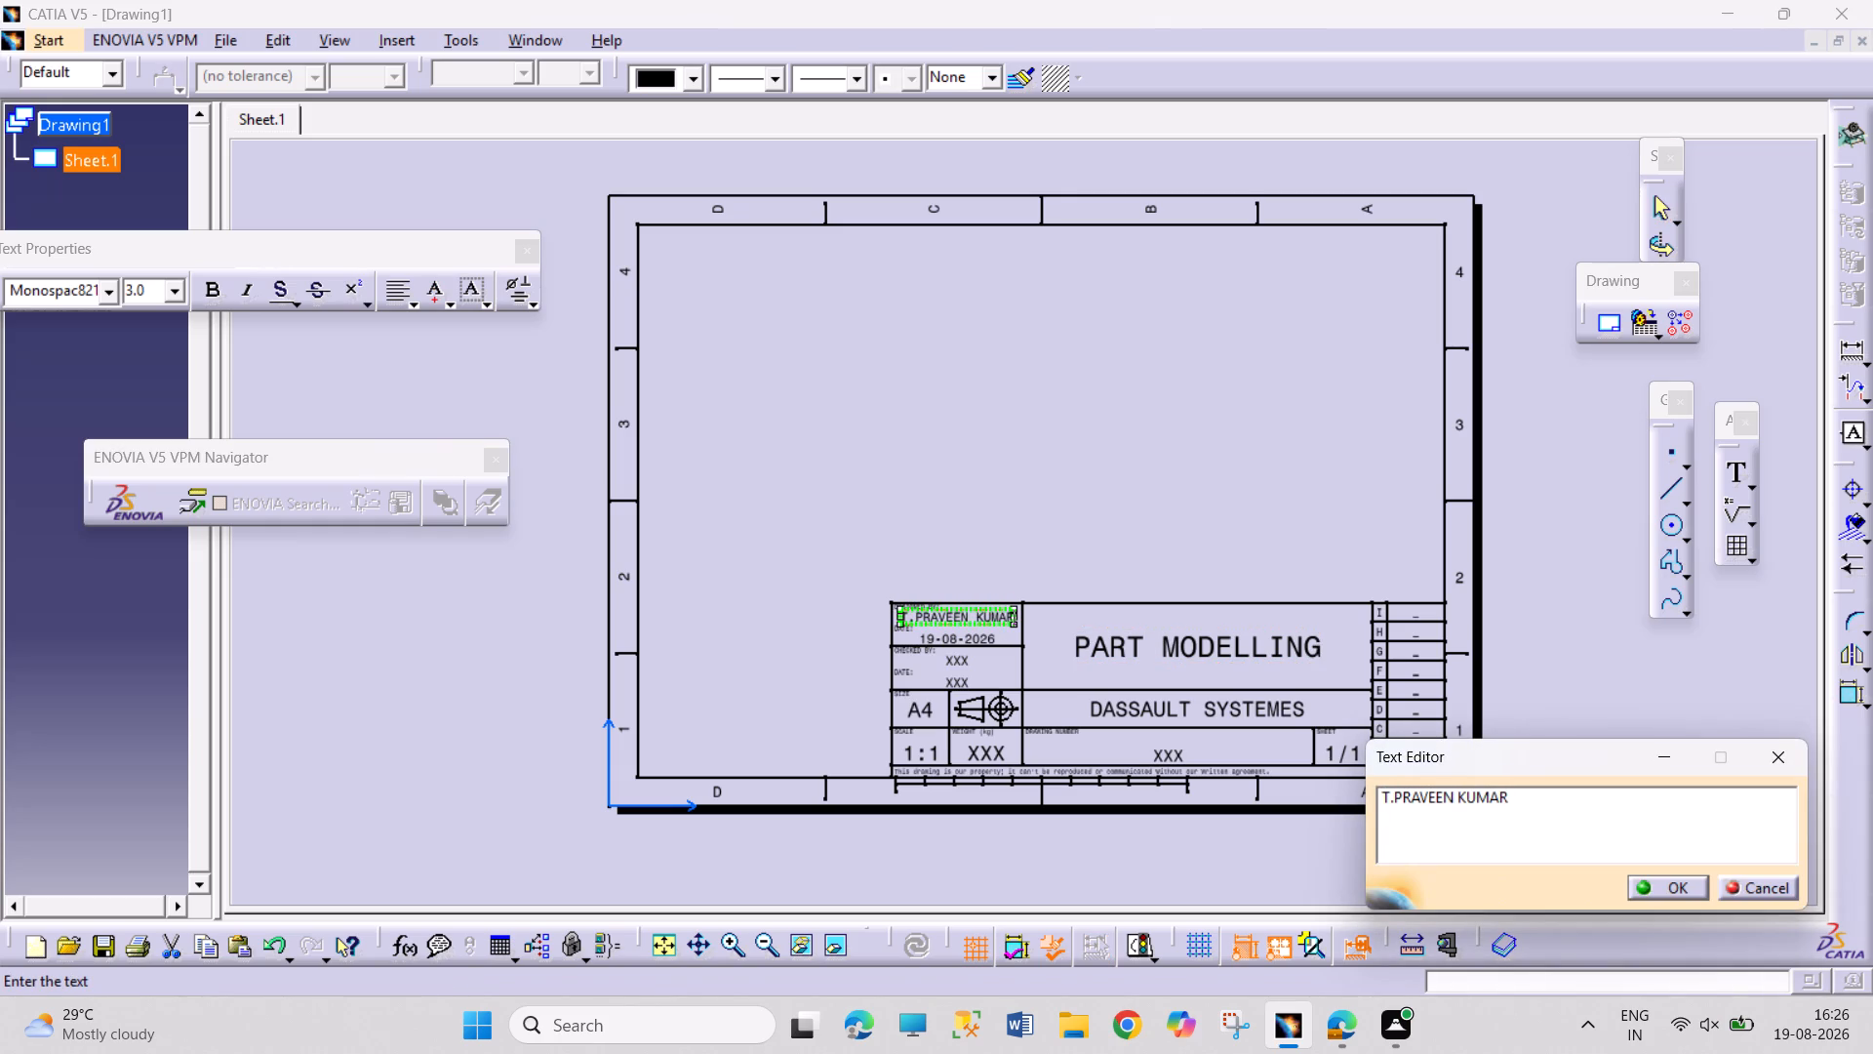
{"action": "left_click", "coordinate": [1674, 893]}
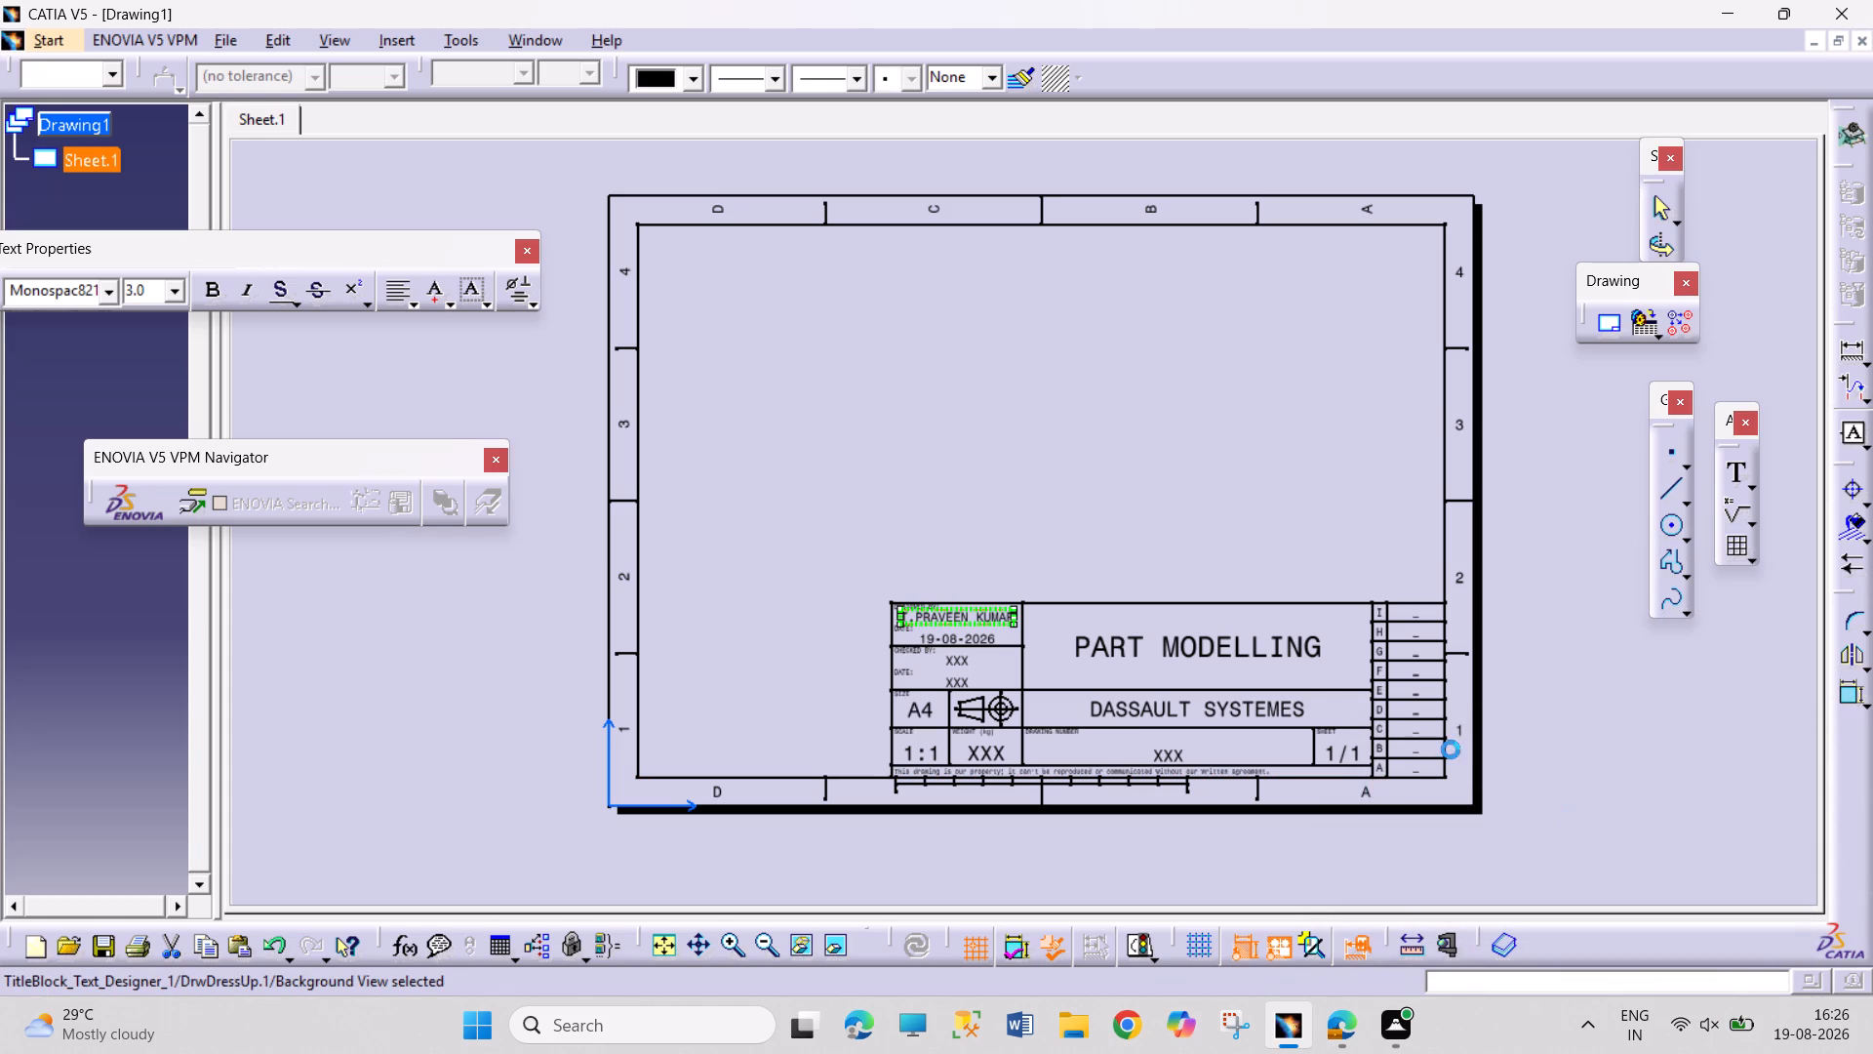
{"action": "left_click", "coordinate": [1524, 565]}
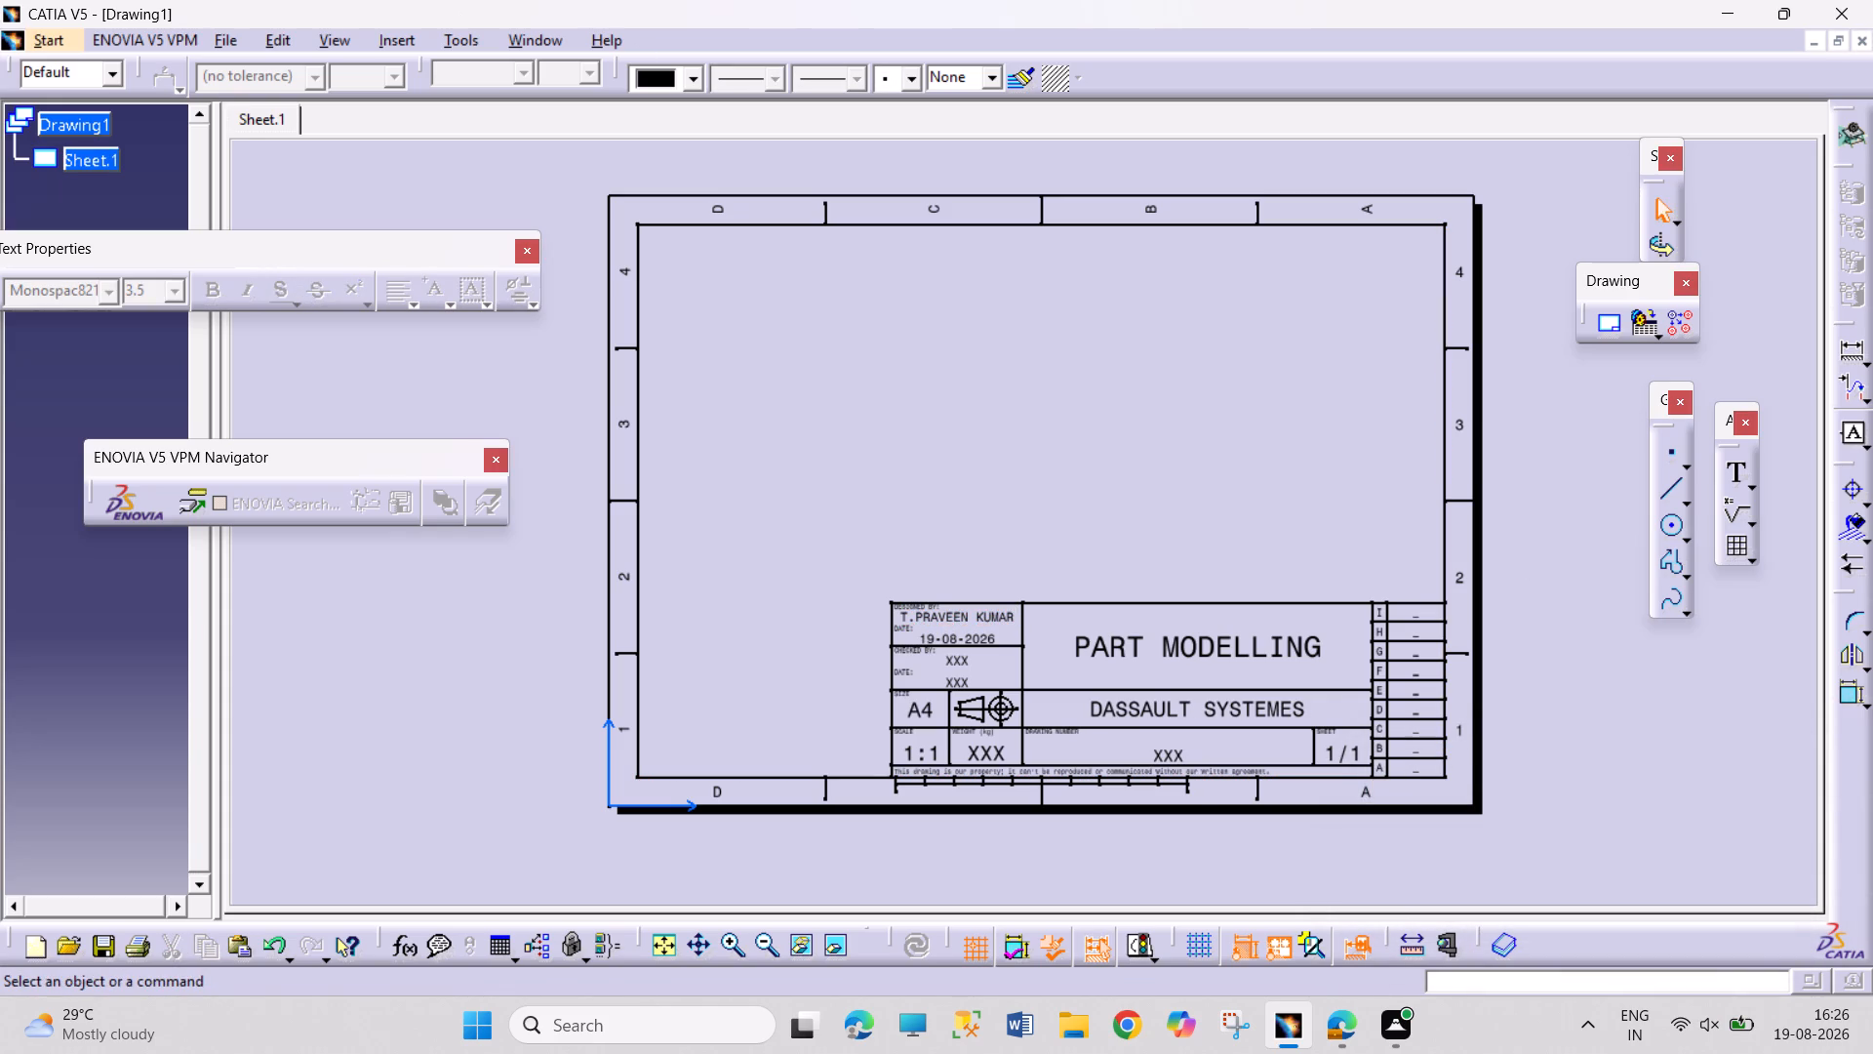
{"action": "left_click", "coordinate": [273, 45]}
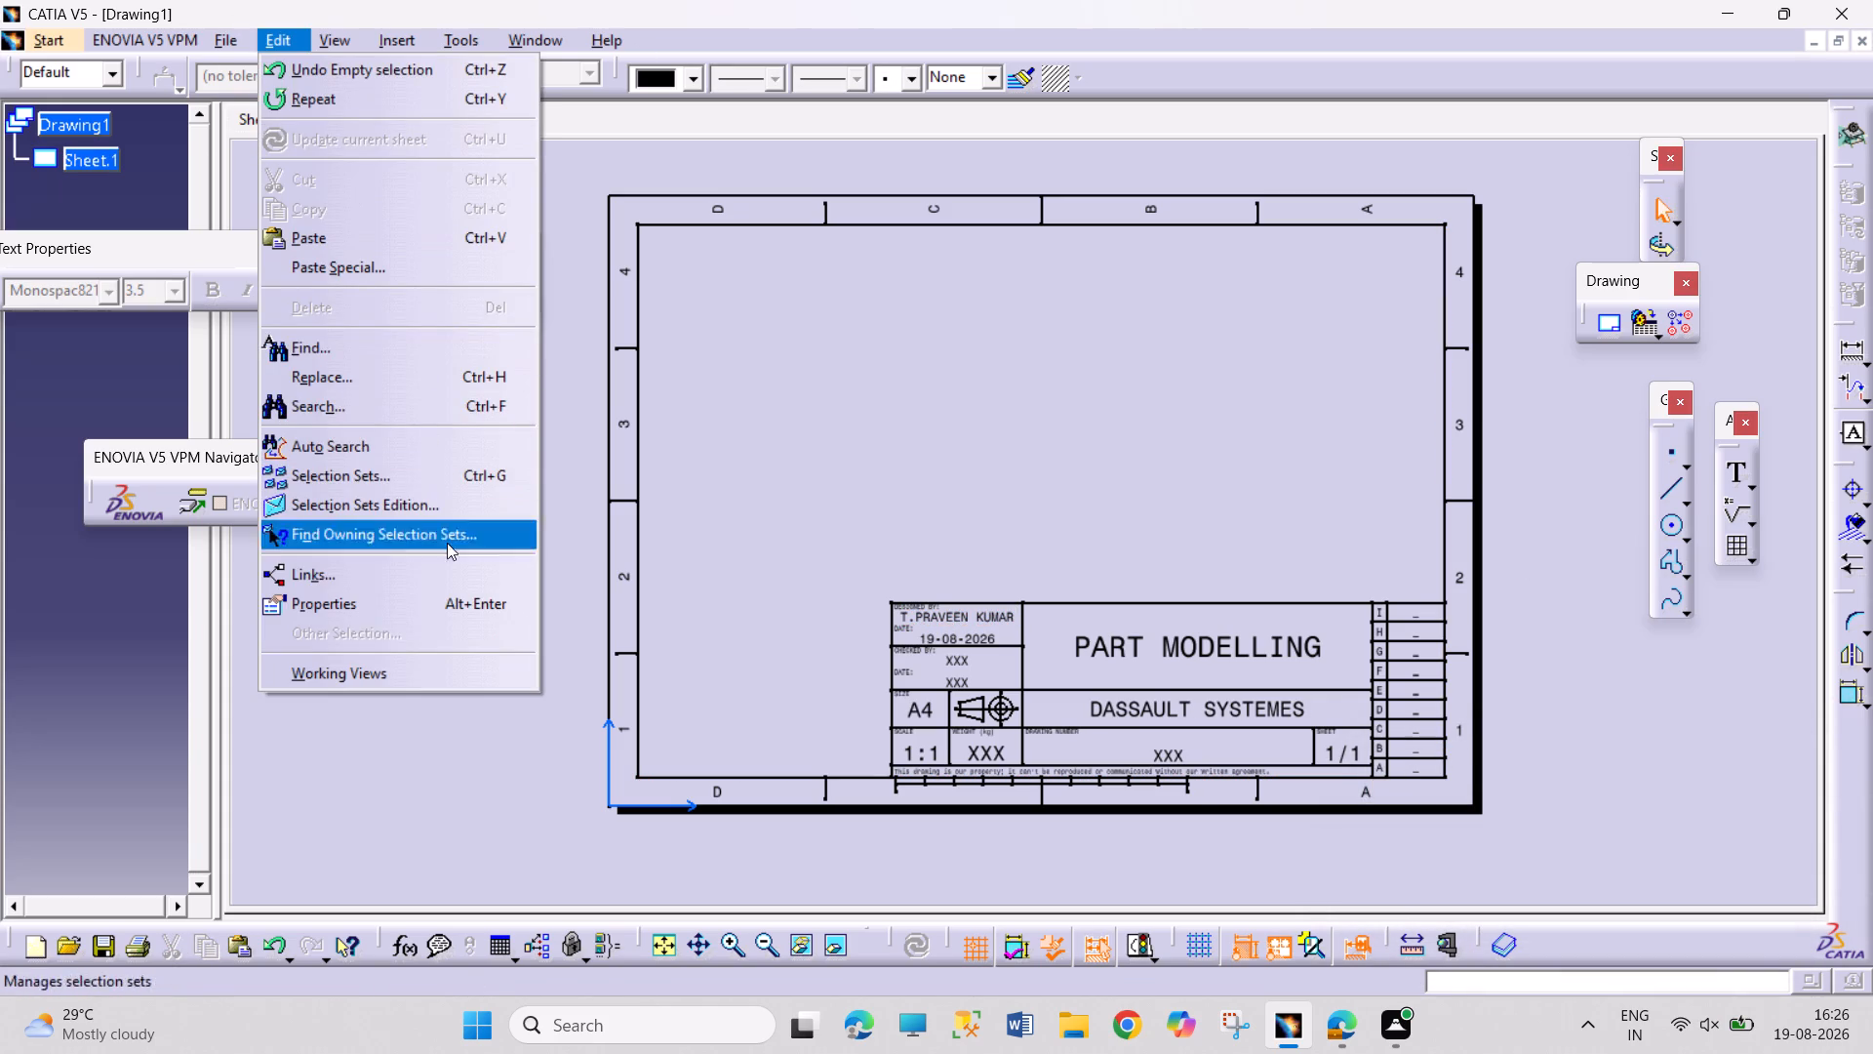
{"action": "left_click", "coordinate": [467, 674]}
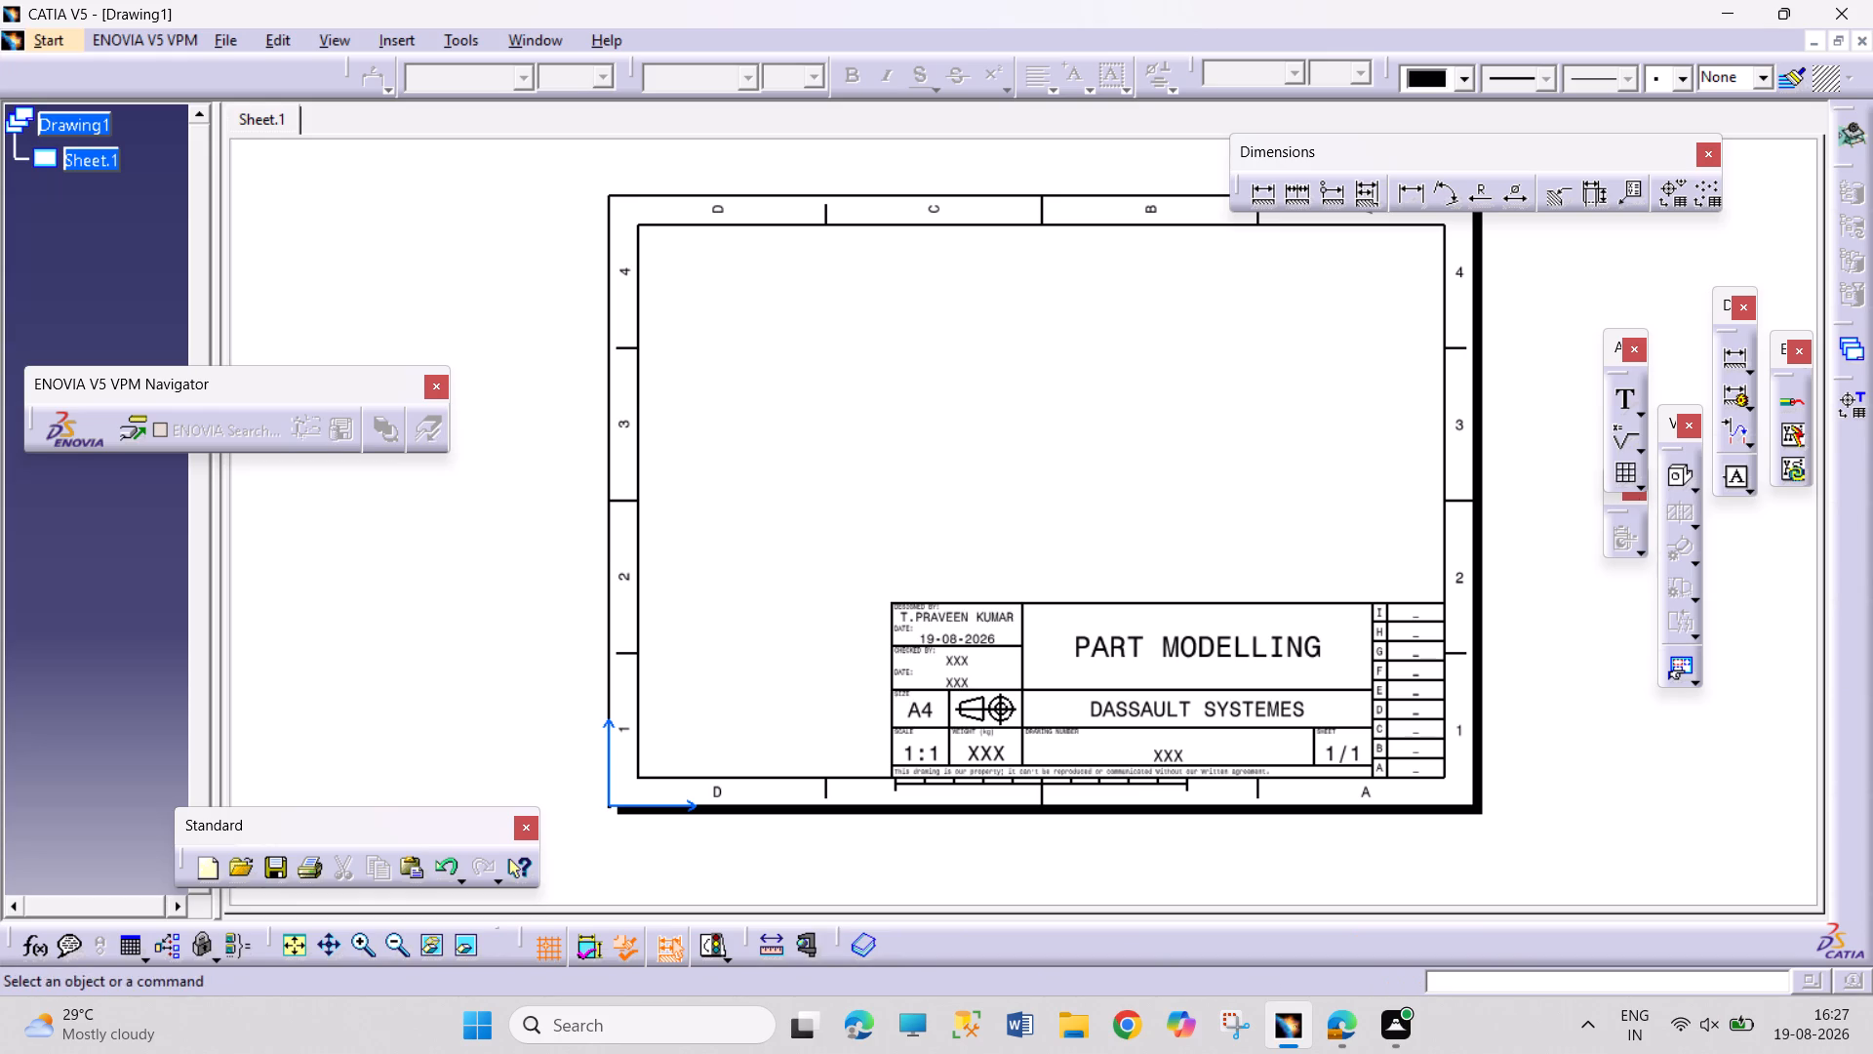
Create a front view from PART 1.3, using the flat face of the lever's large ring as reference plane.
{"action": "left_click", "coordinate": [411, 44]}
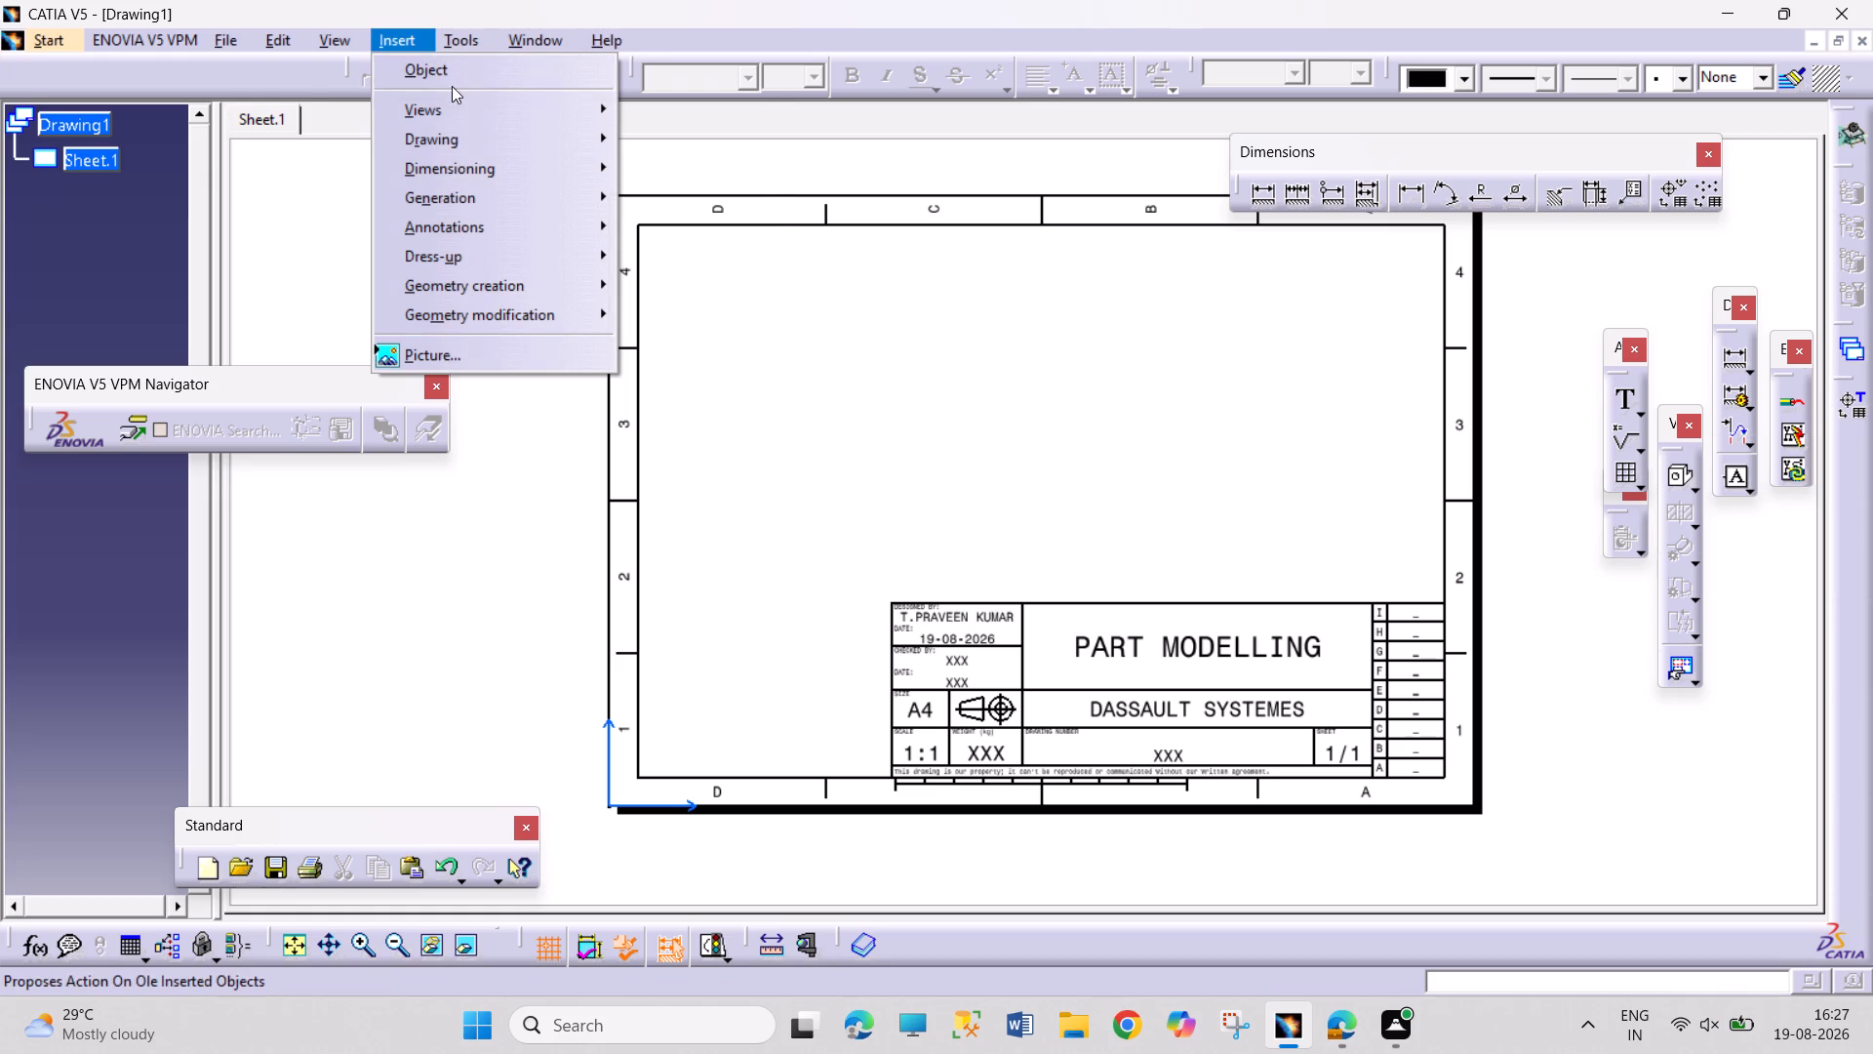
{"action": "left_click", "coordinate": [469, 116]}
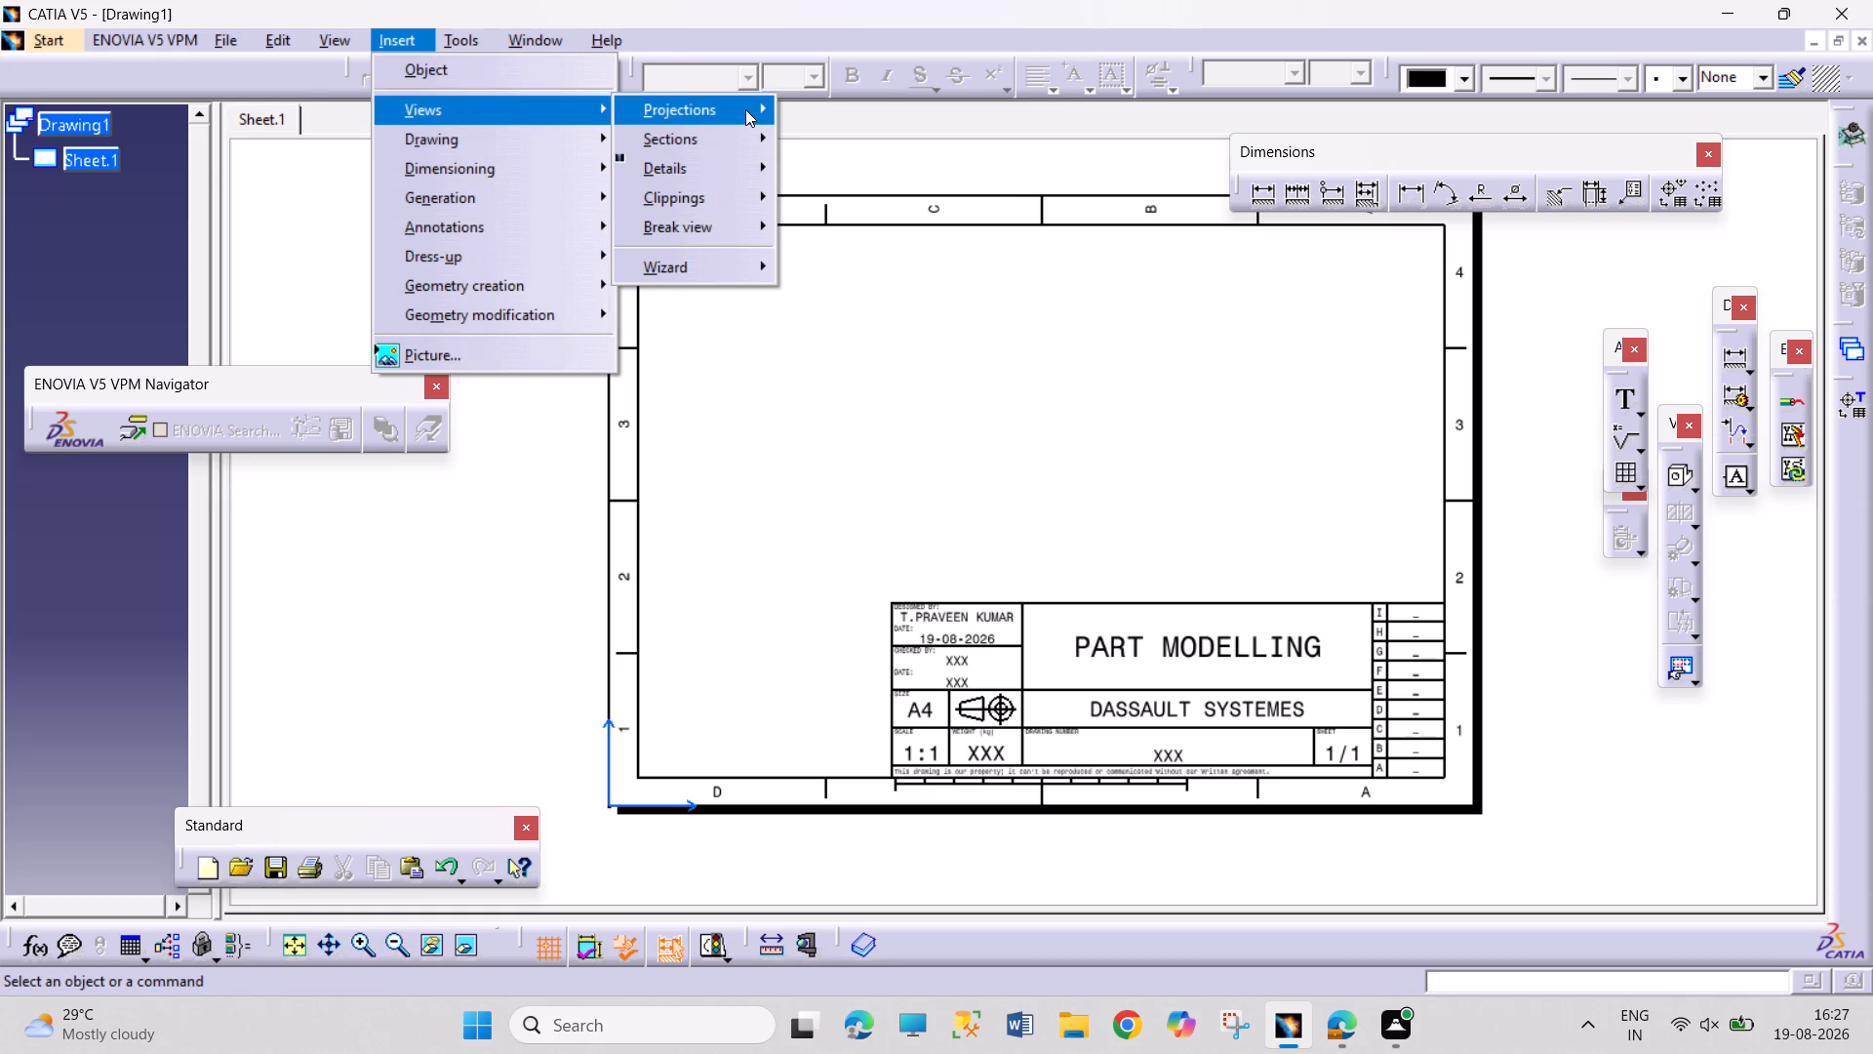
{"action": "left_click", "coordinate": [745, 109]}
{"action": "left_click", "coordinate": [856, 115]}
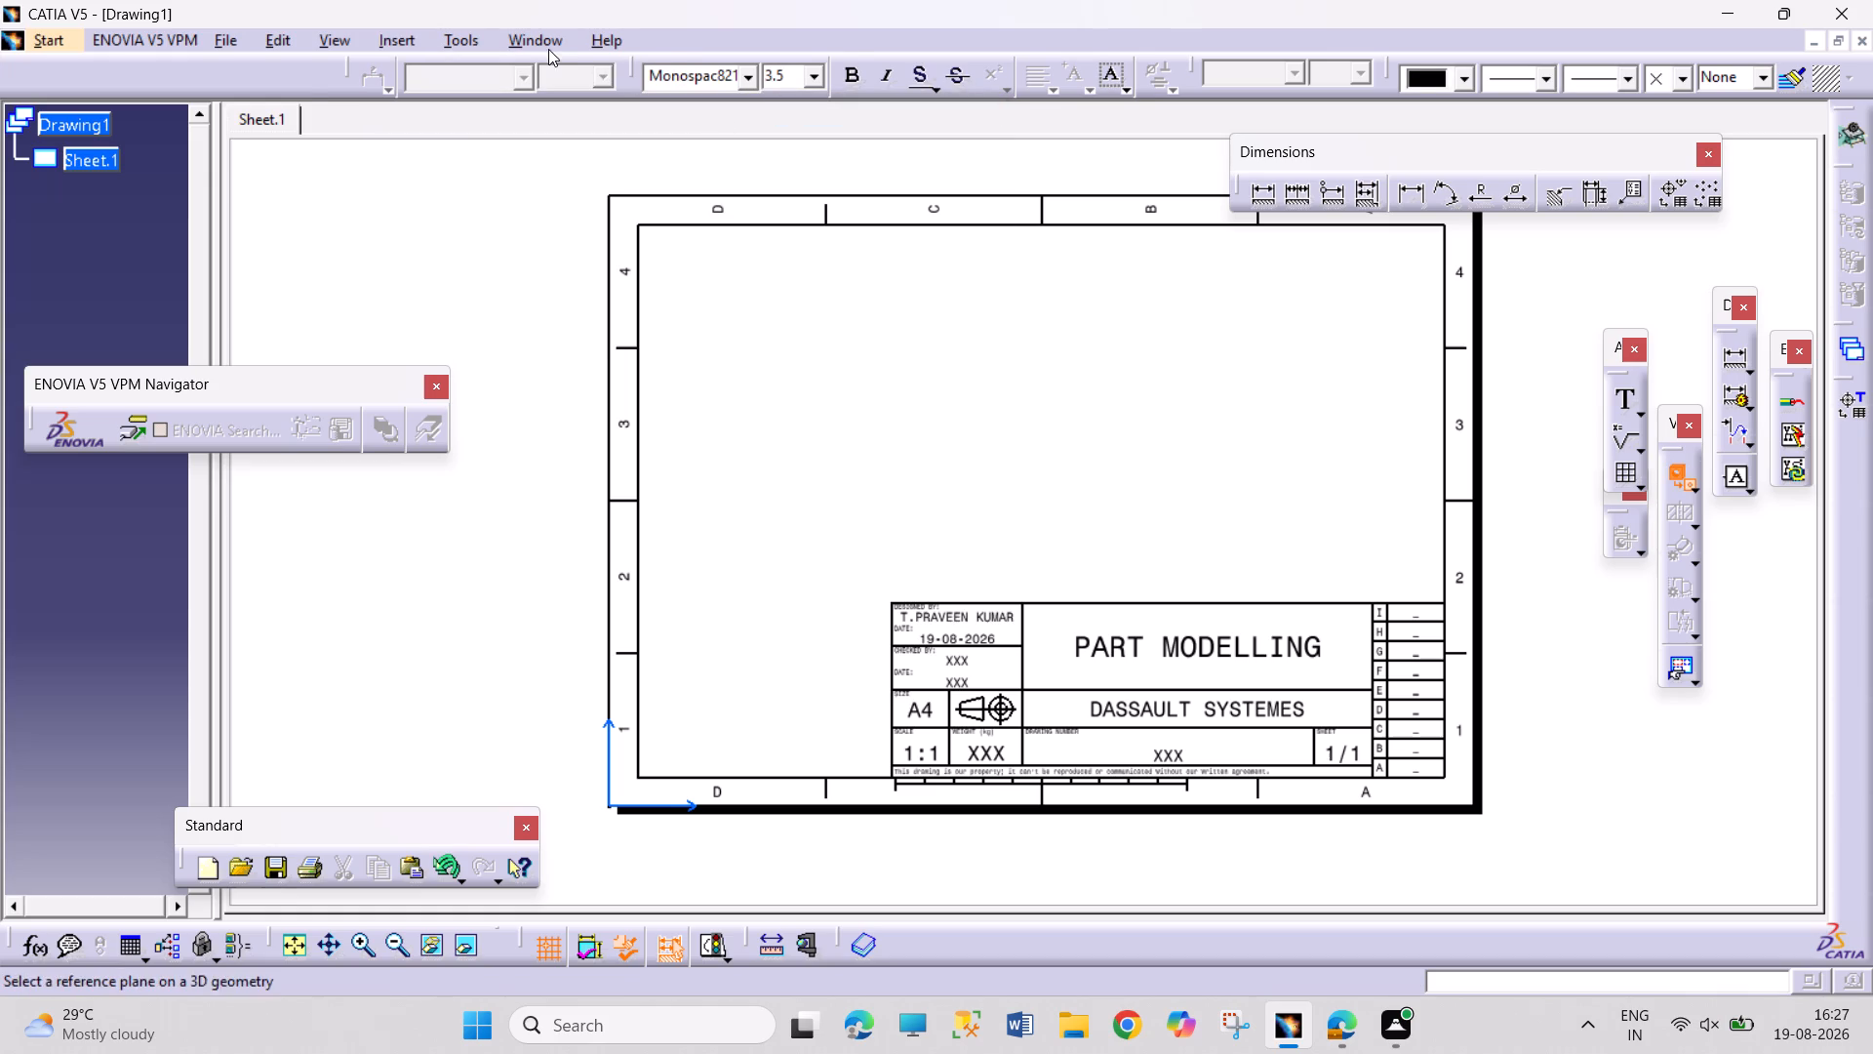
{"action": "left_click", "coordinate": [550, 39]}
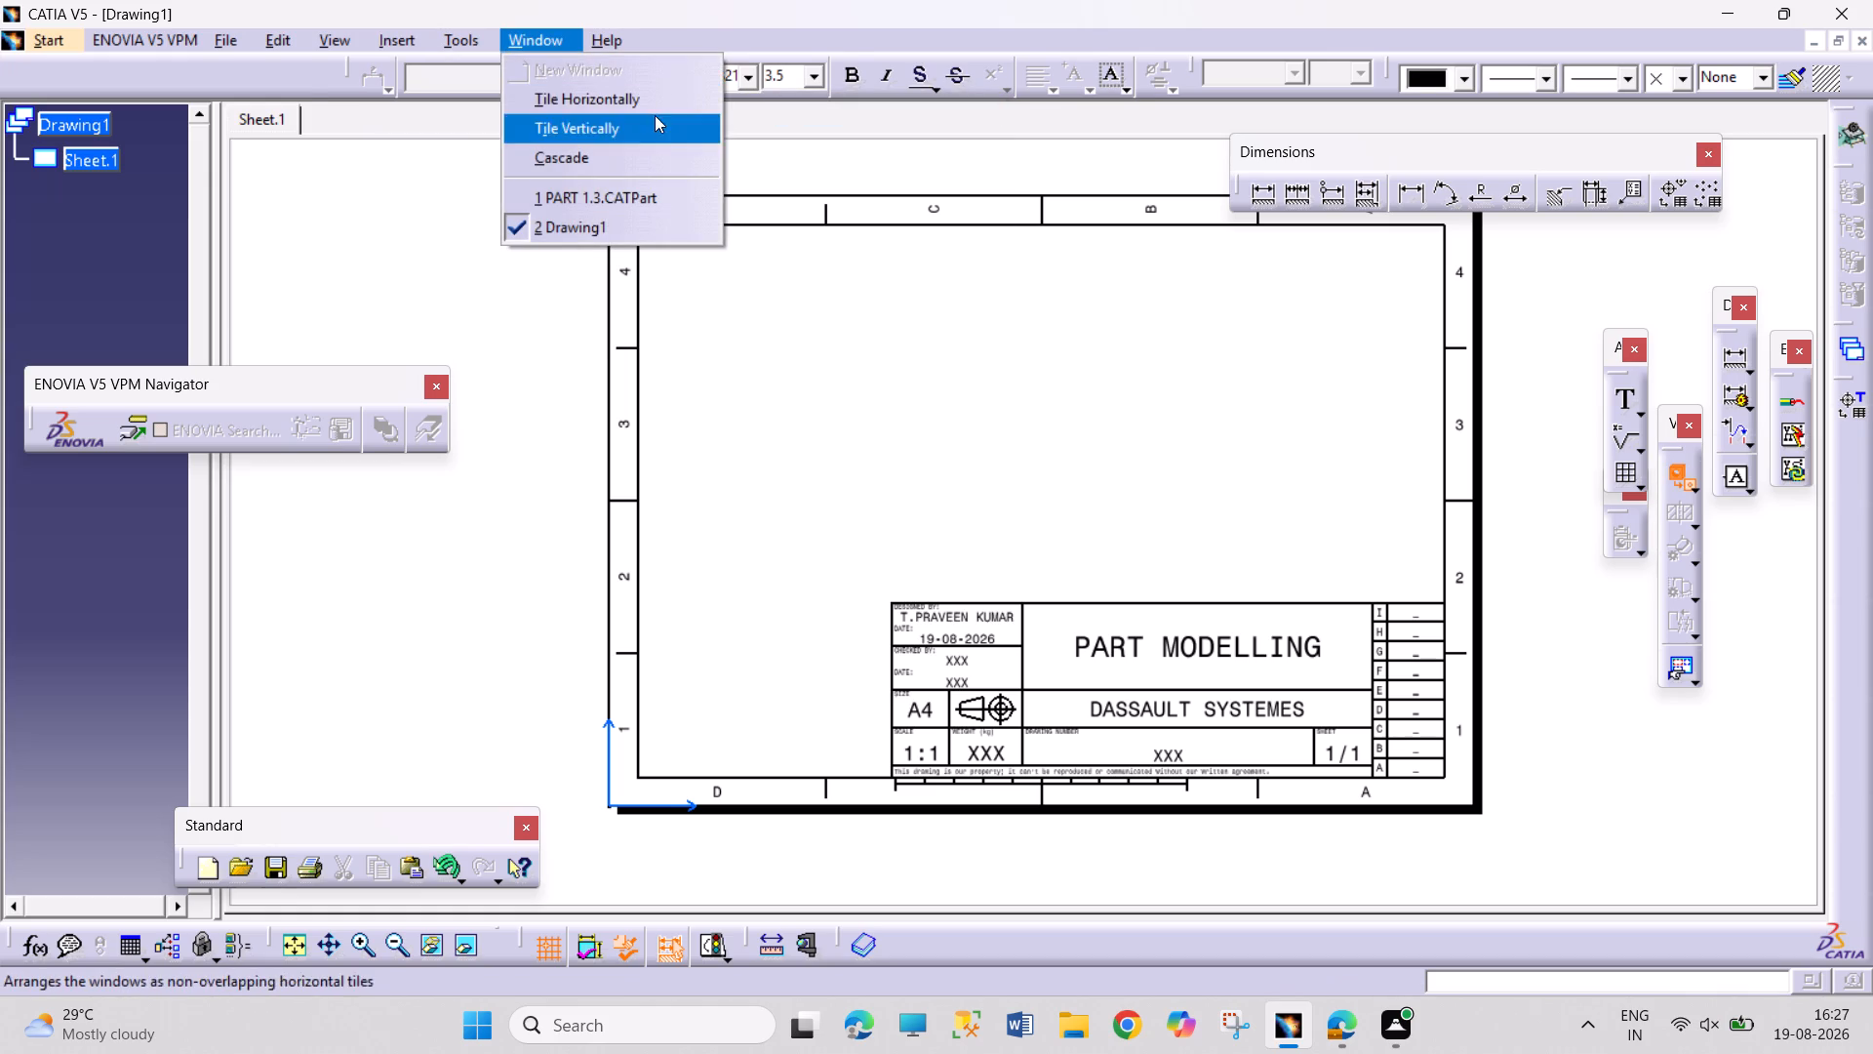
{"action": "left_click", "coordinate": [673, 194]}
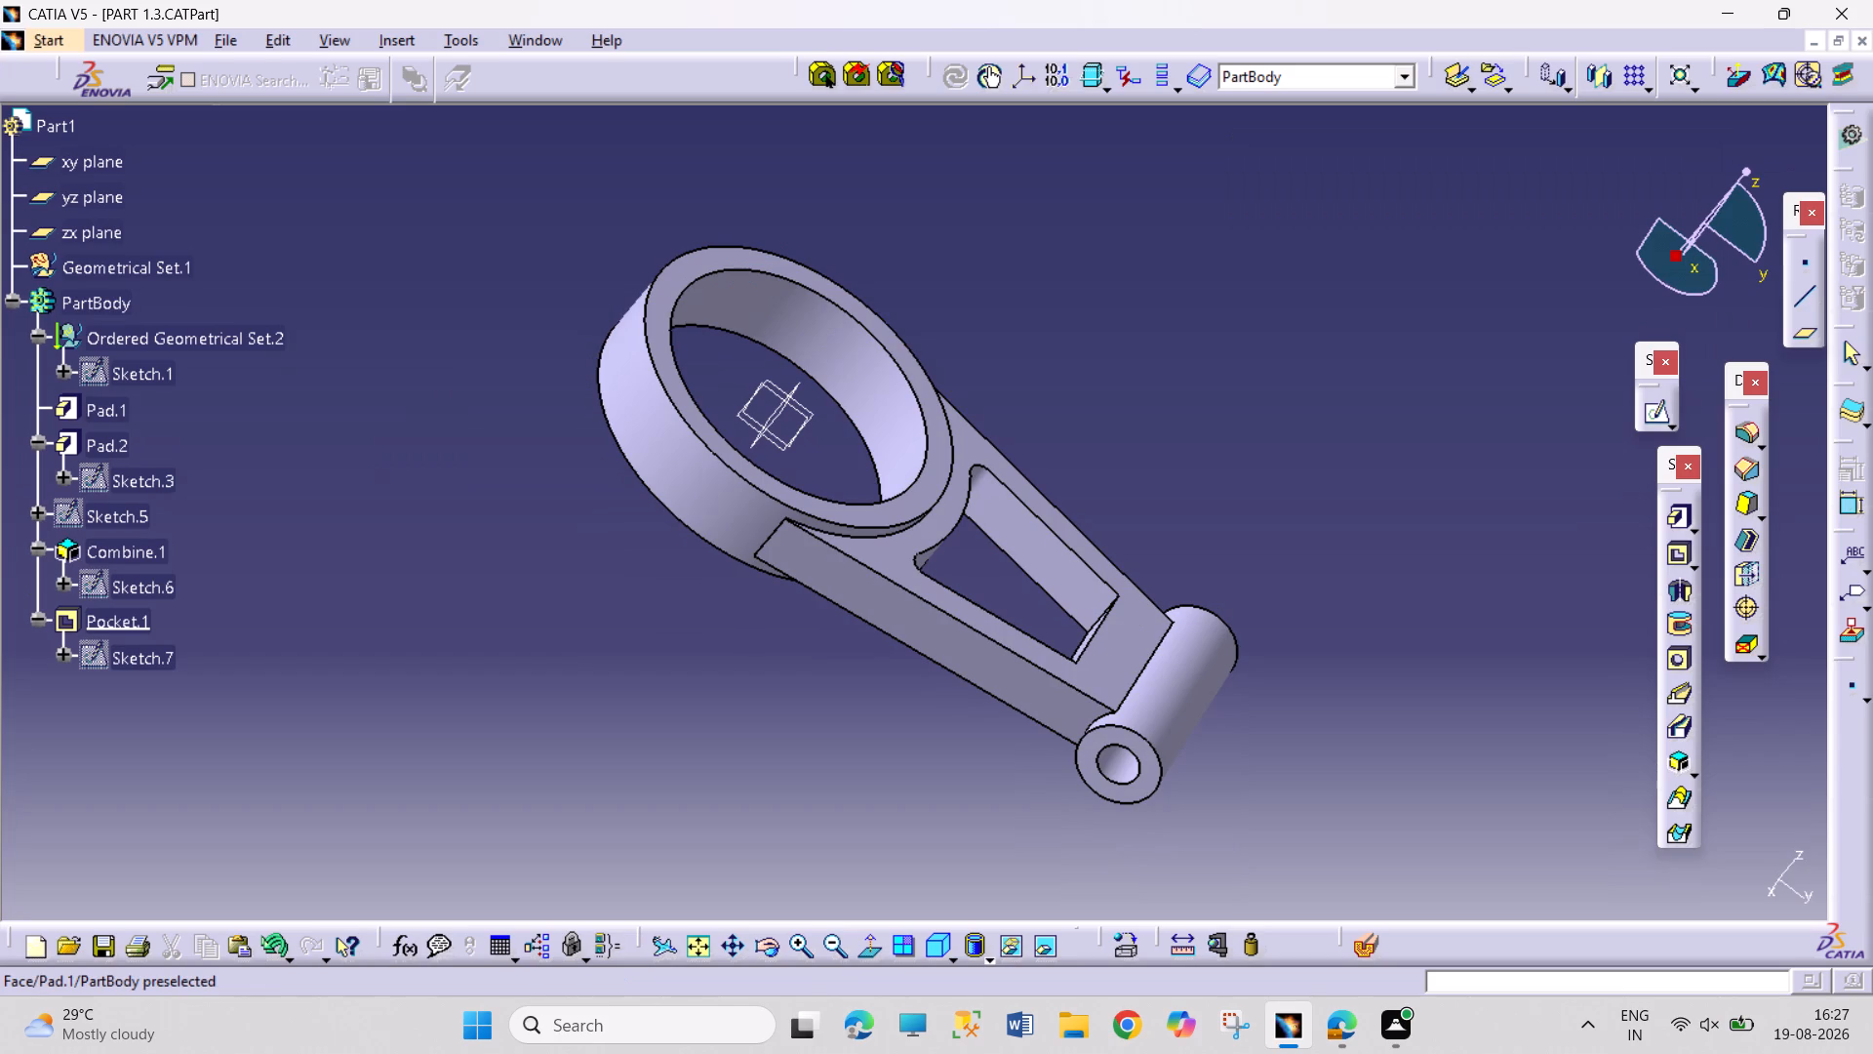
{"action": "left_click", "coordinate": [773, 253]}
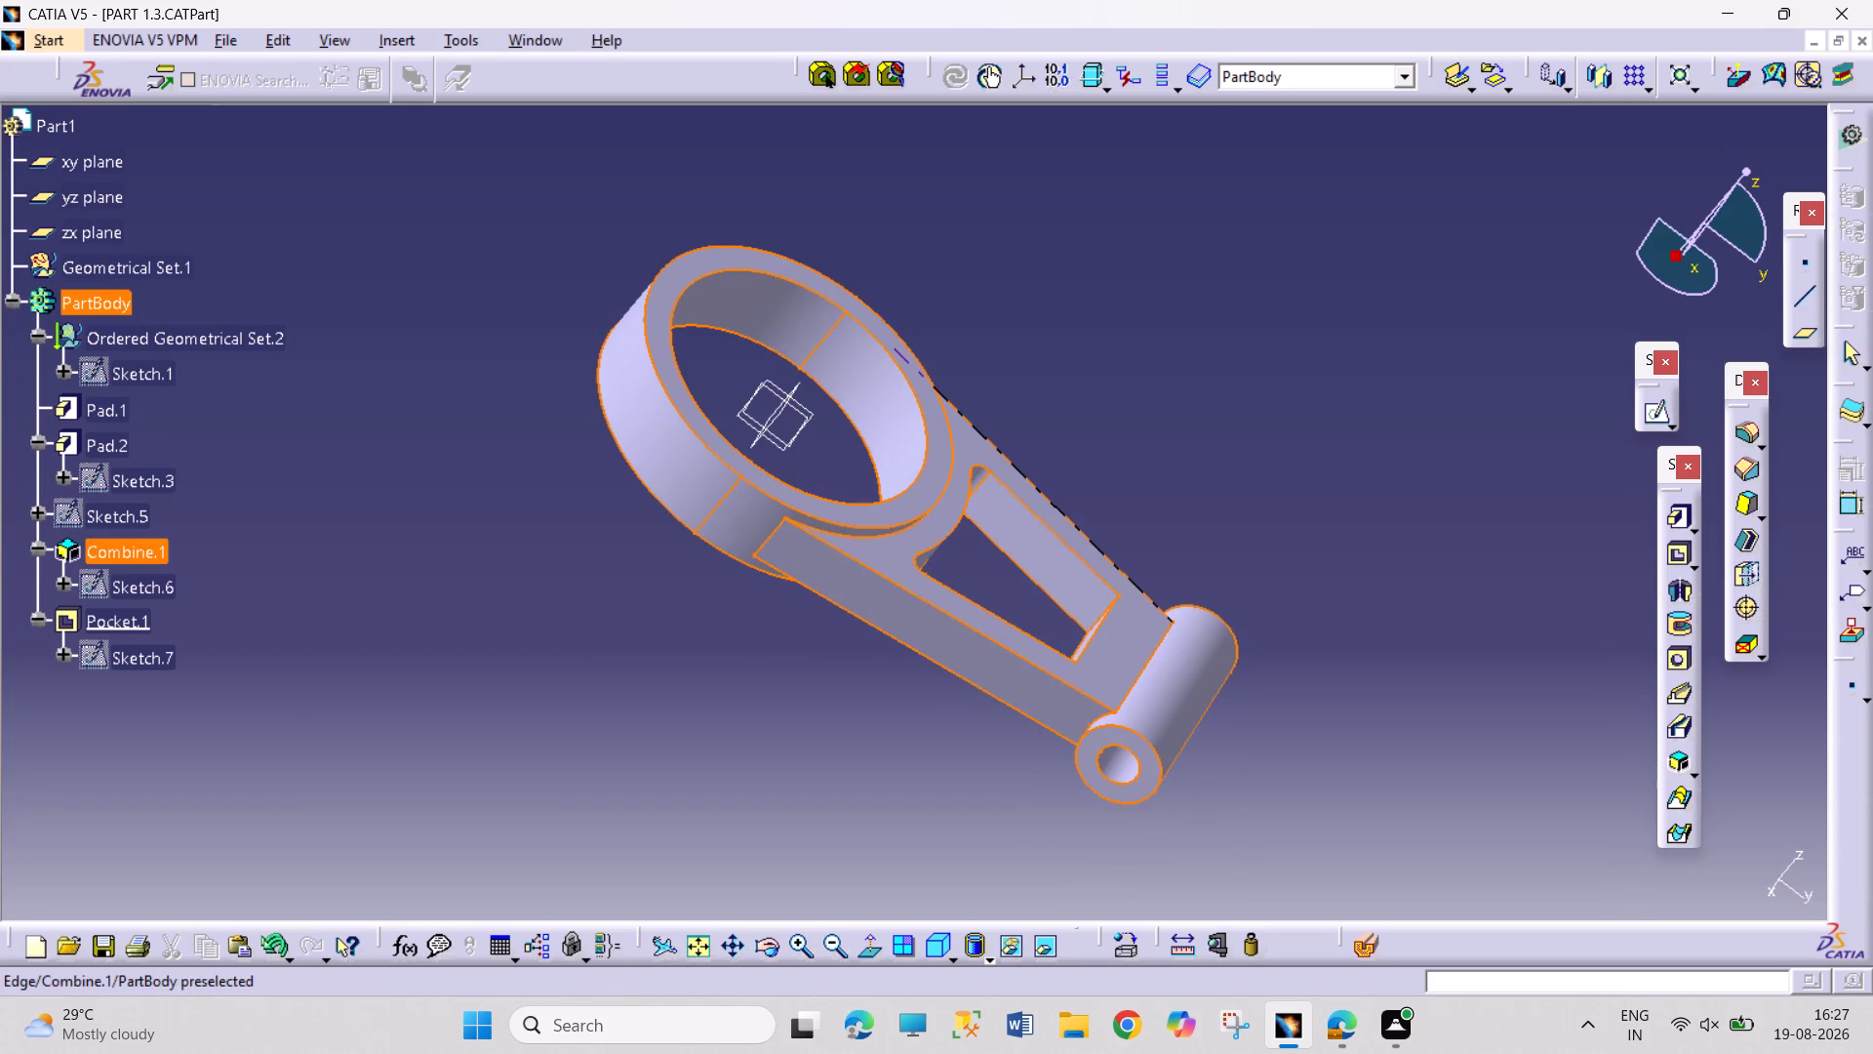
{"action": "left_click", "coordinate": [1047, 511]}
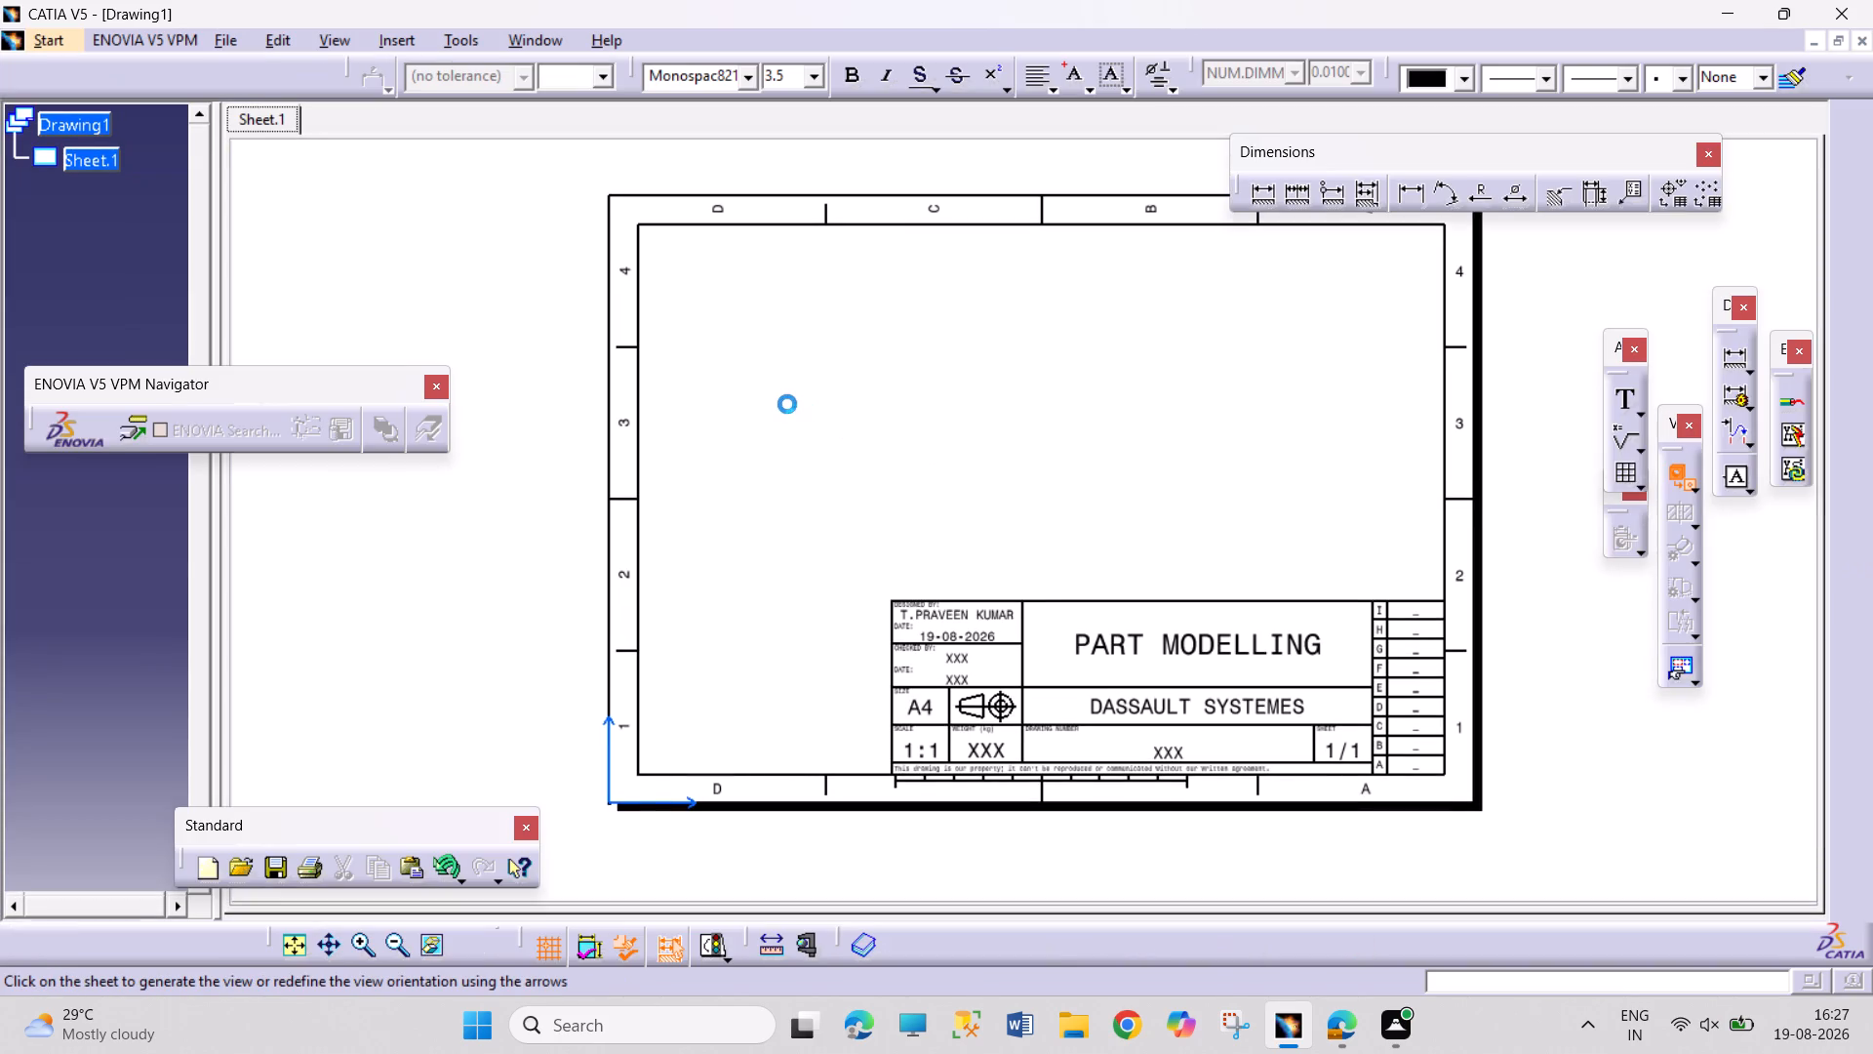
{"action": "double_click", "coordinate": [787, 404]}
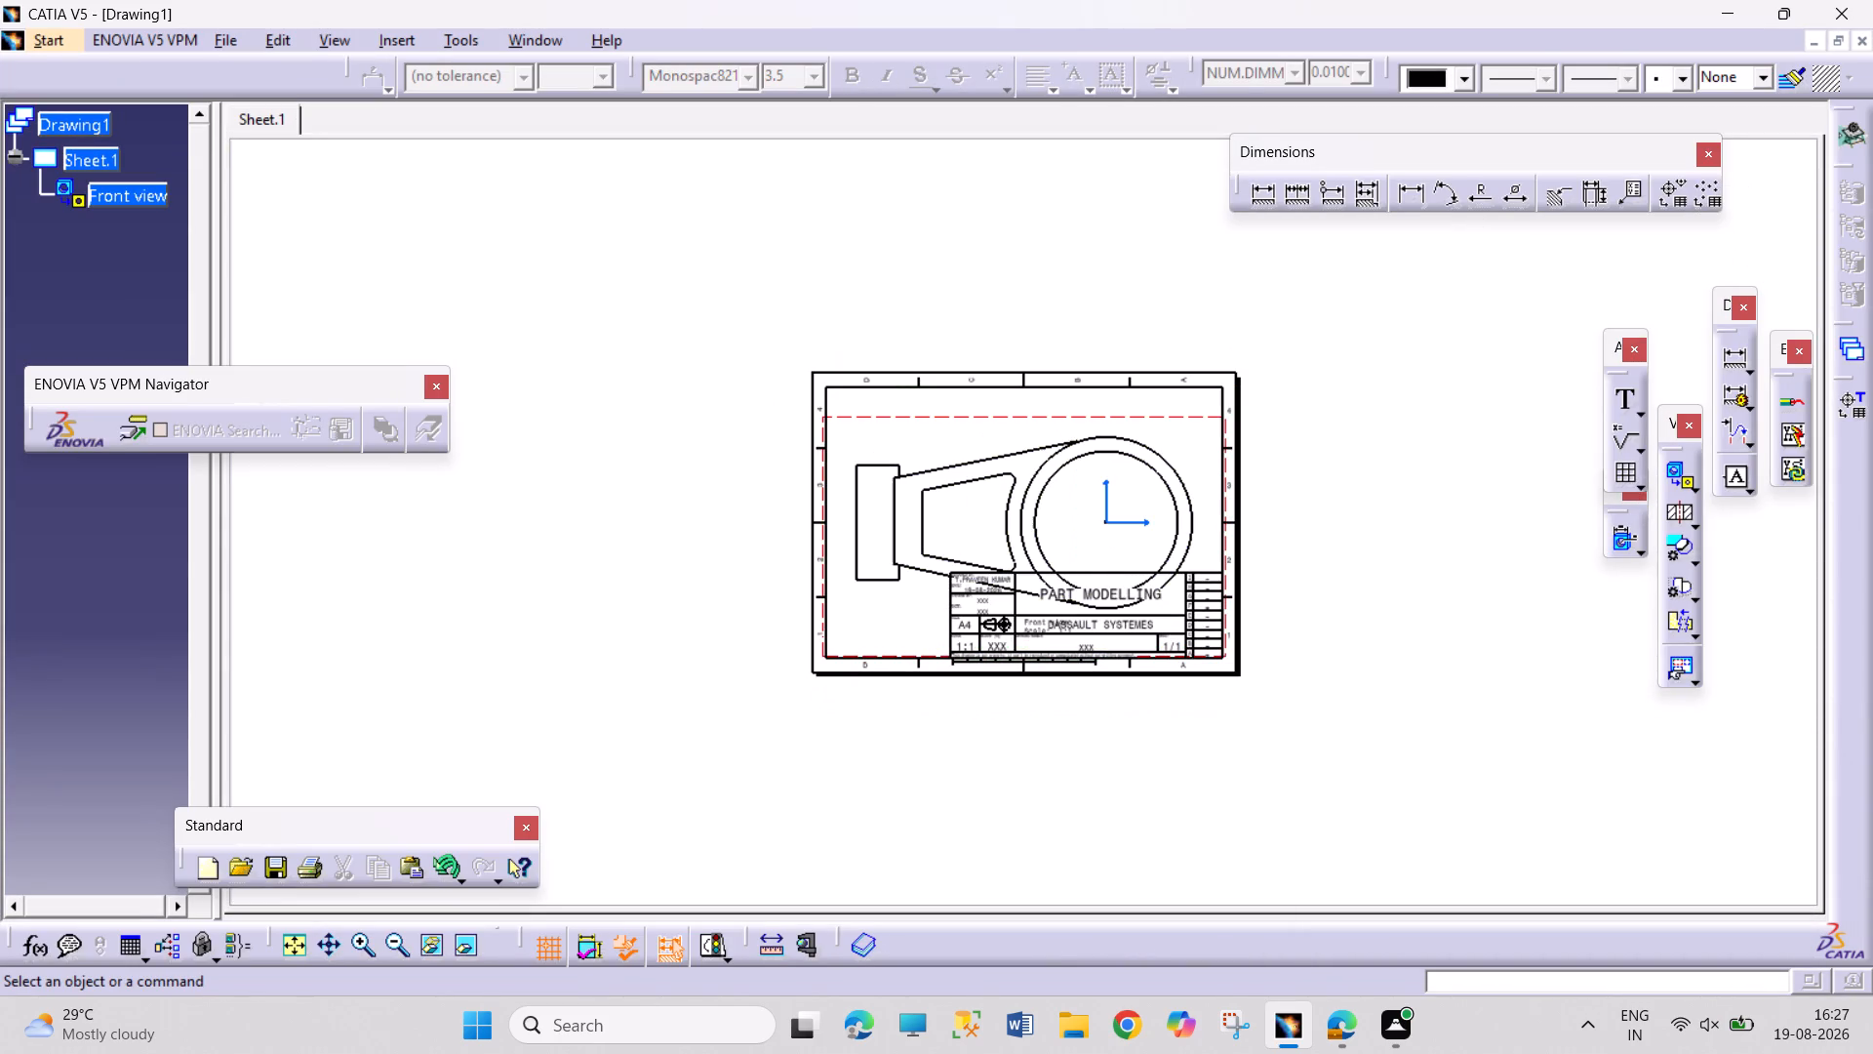
Set the front view's scale to 1:2.
{"action": "right_click", "coordinate": [1160, 417]}
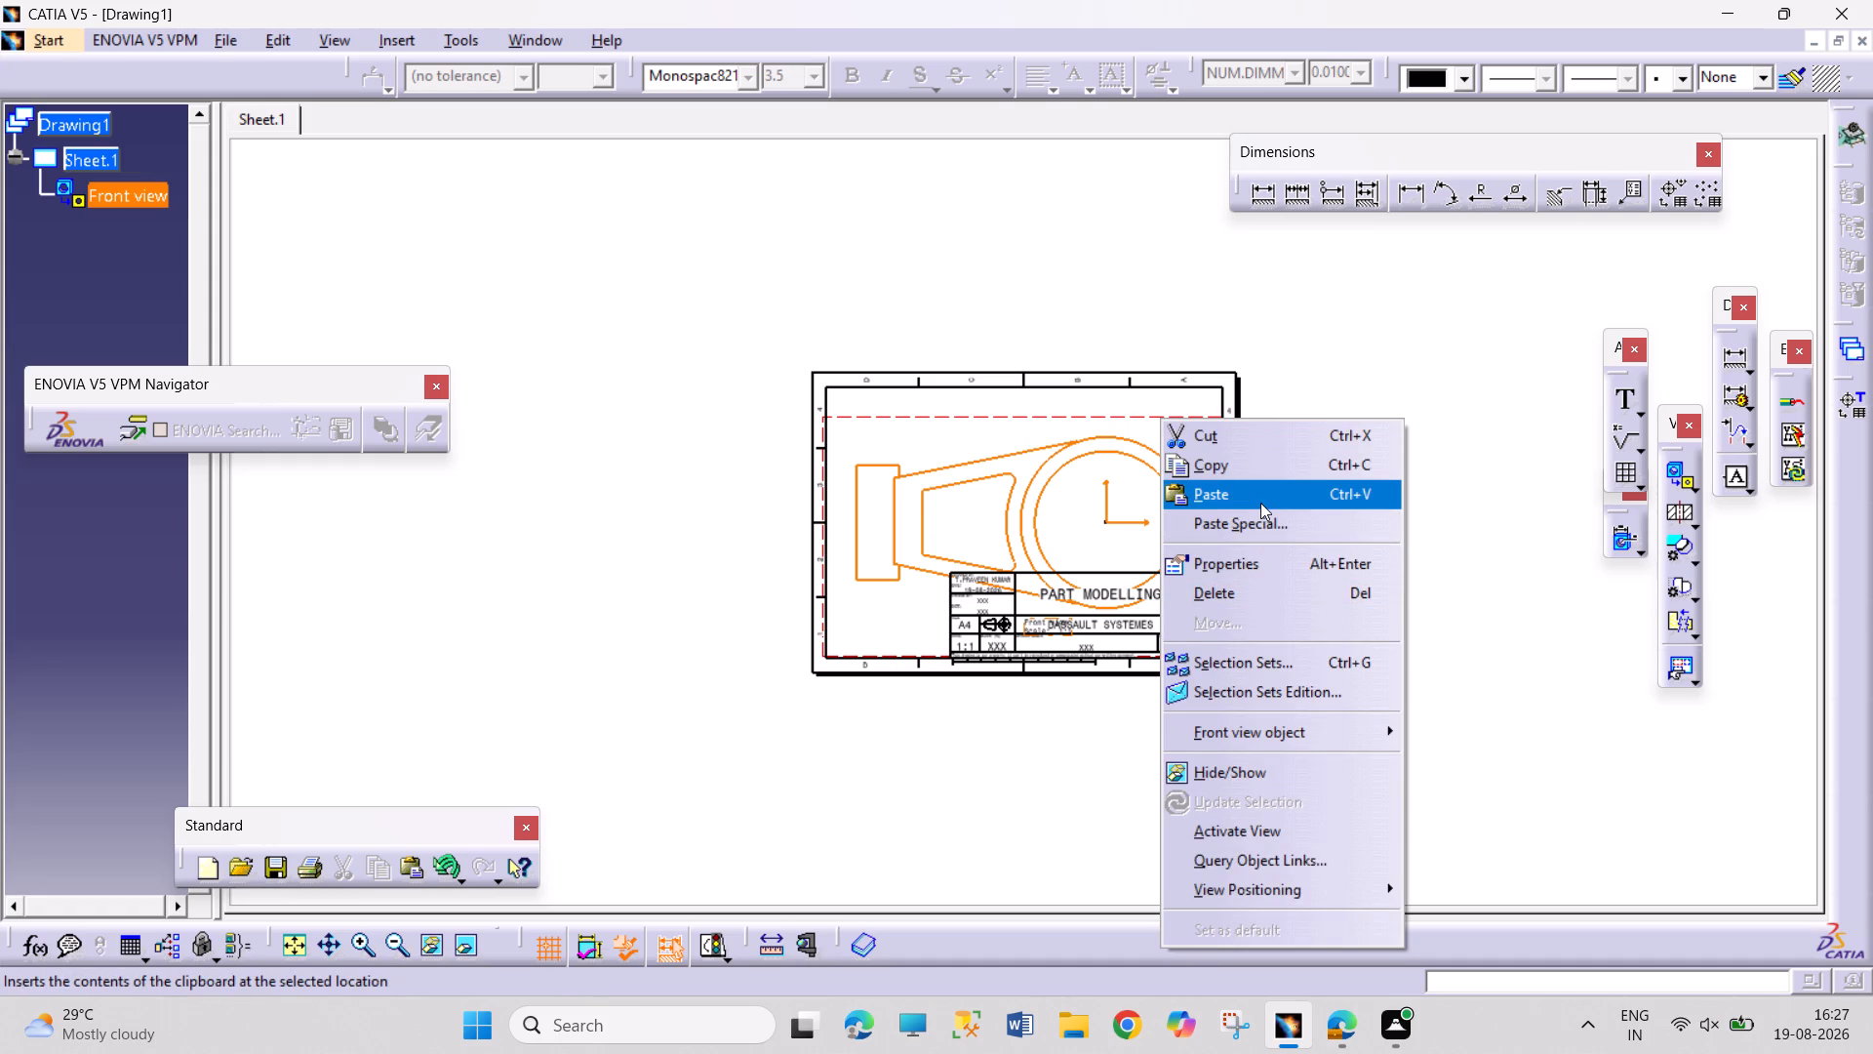
{"action": "left_click", "coordinate": [1265, 570]}
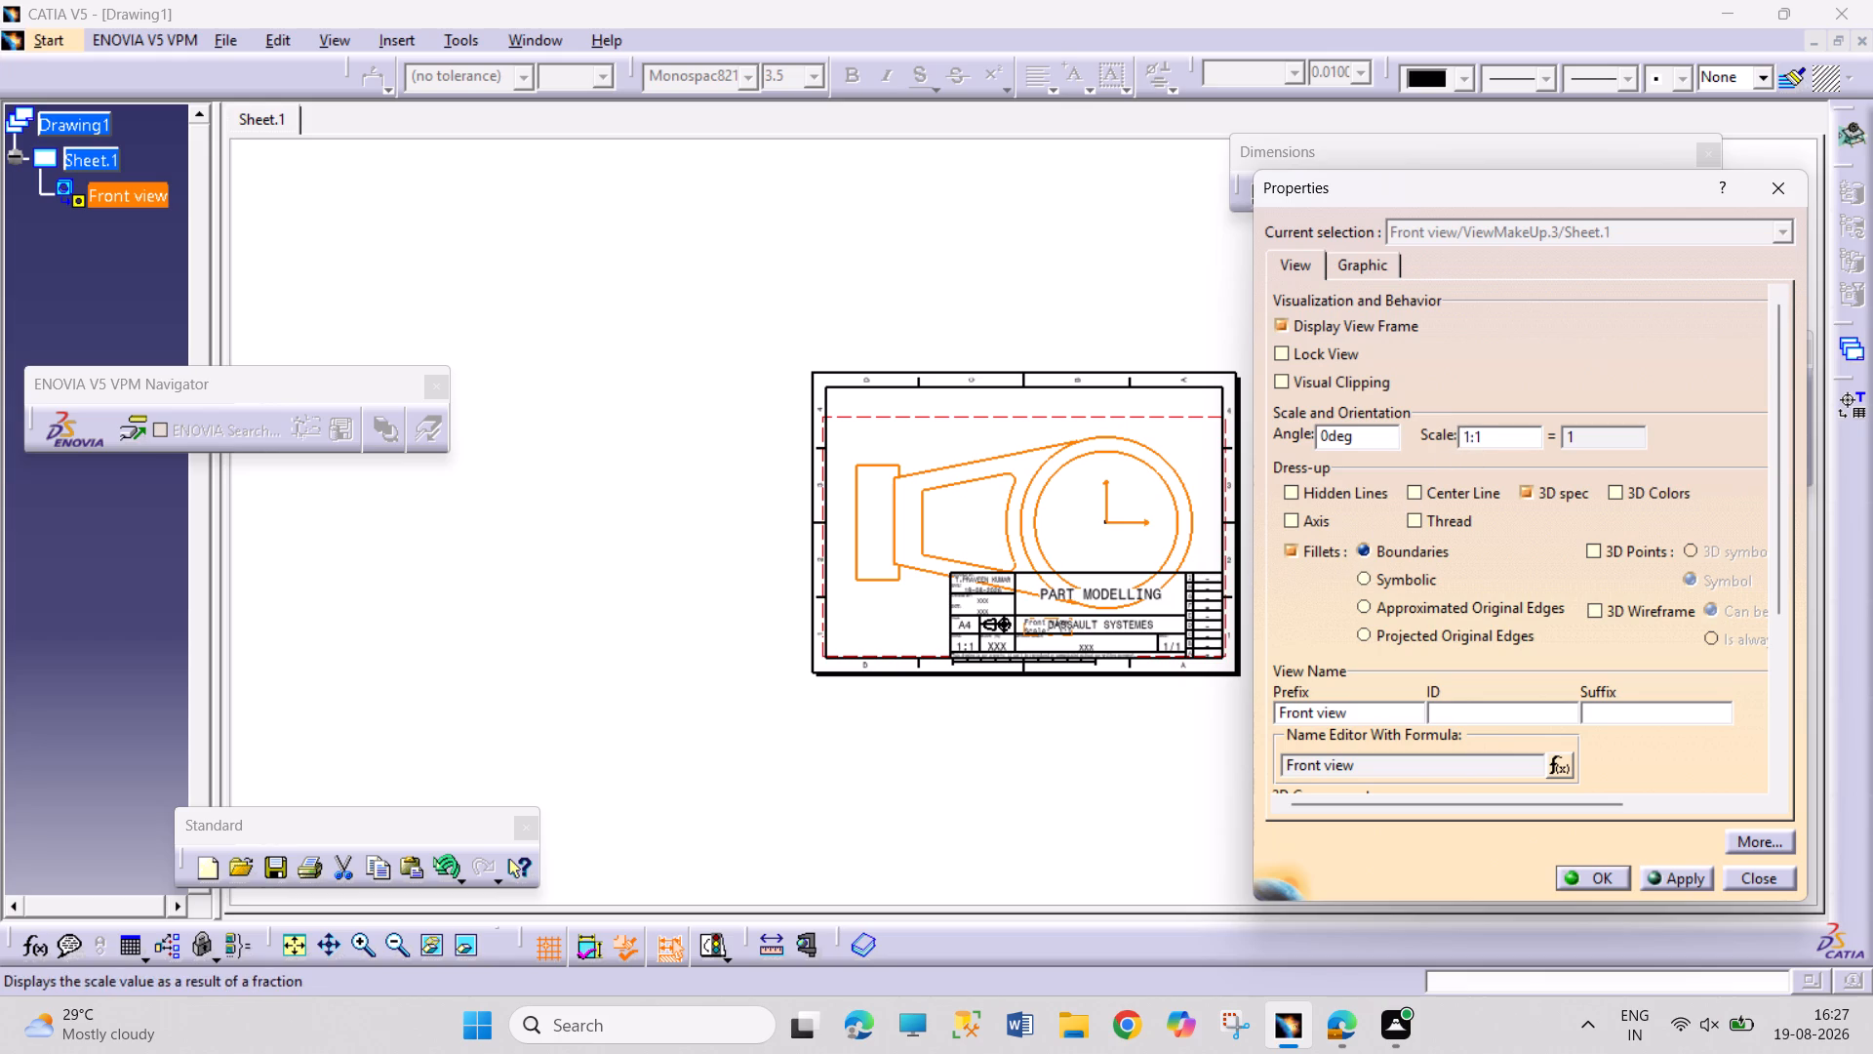
{"action": "left_click", "coordinate": [1496, 436]}
{"action": "key", "text": "BackSpace"}
{"action": "key", "text": "2"}
{"action": "key", "text": "Return"}
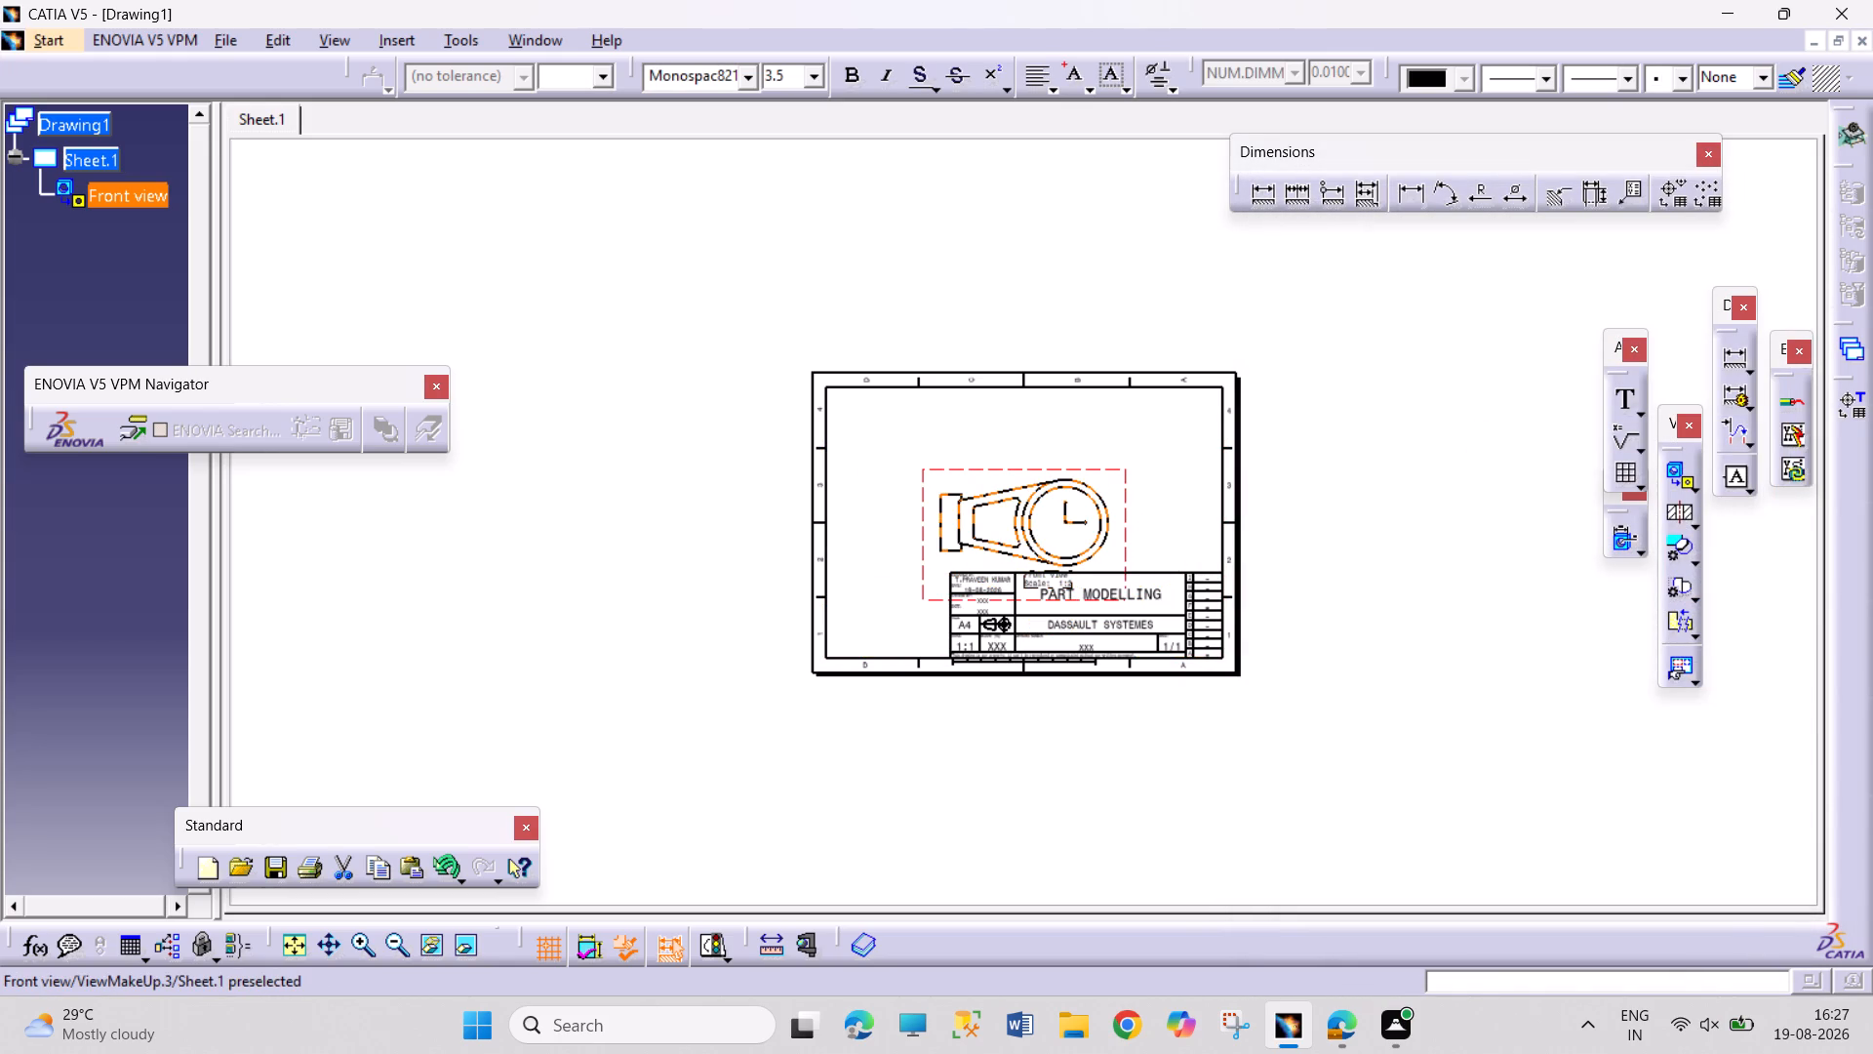
Move the front view into the upper-left area of the drawing frame, clear of the title block.
{"action": "left_click_drag", "start_coordinate": [979, 469], "coordinate": [897, 388]}
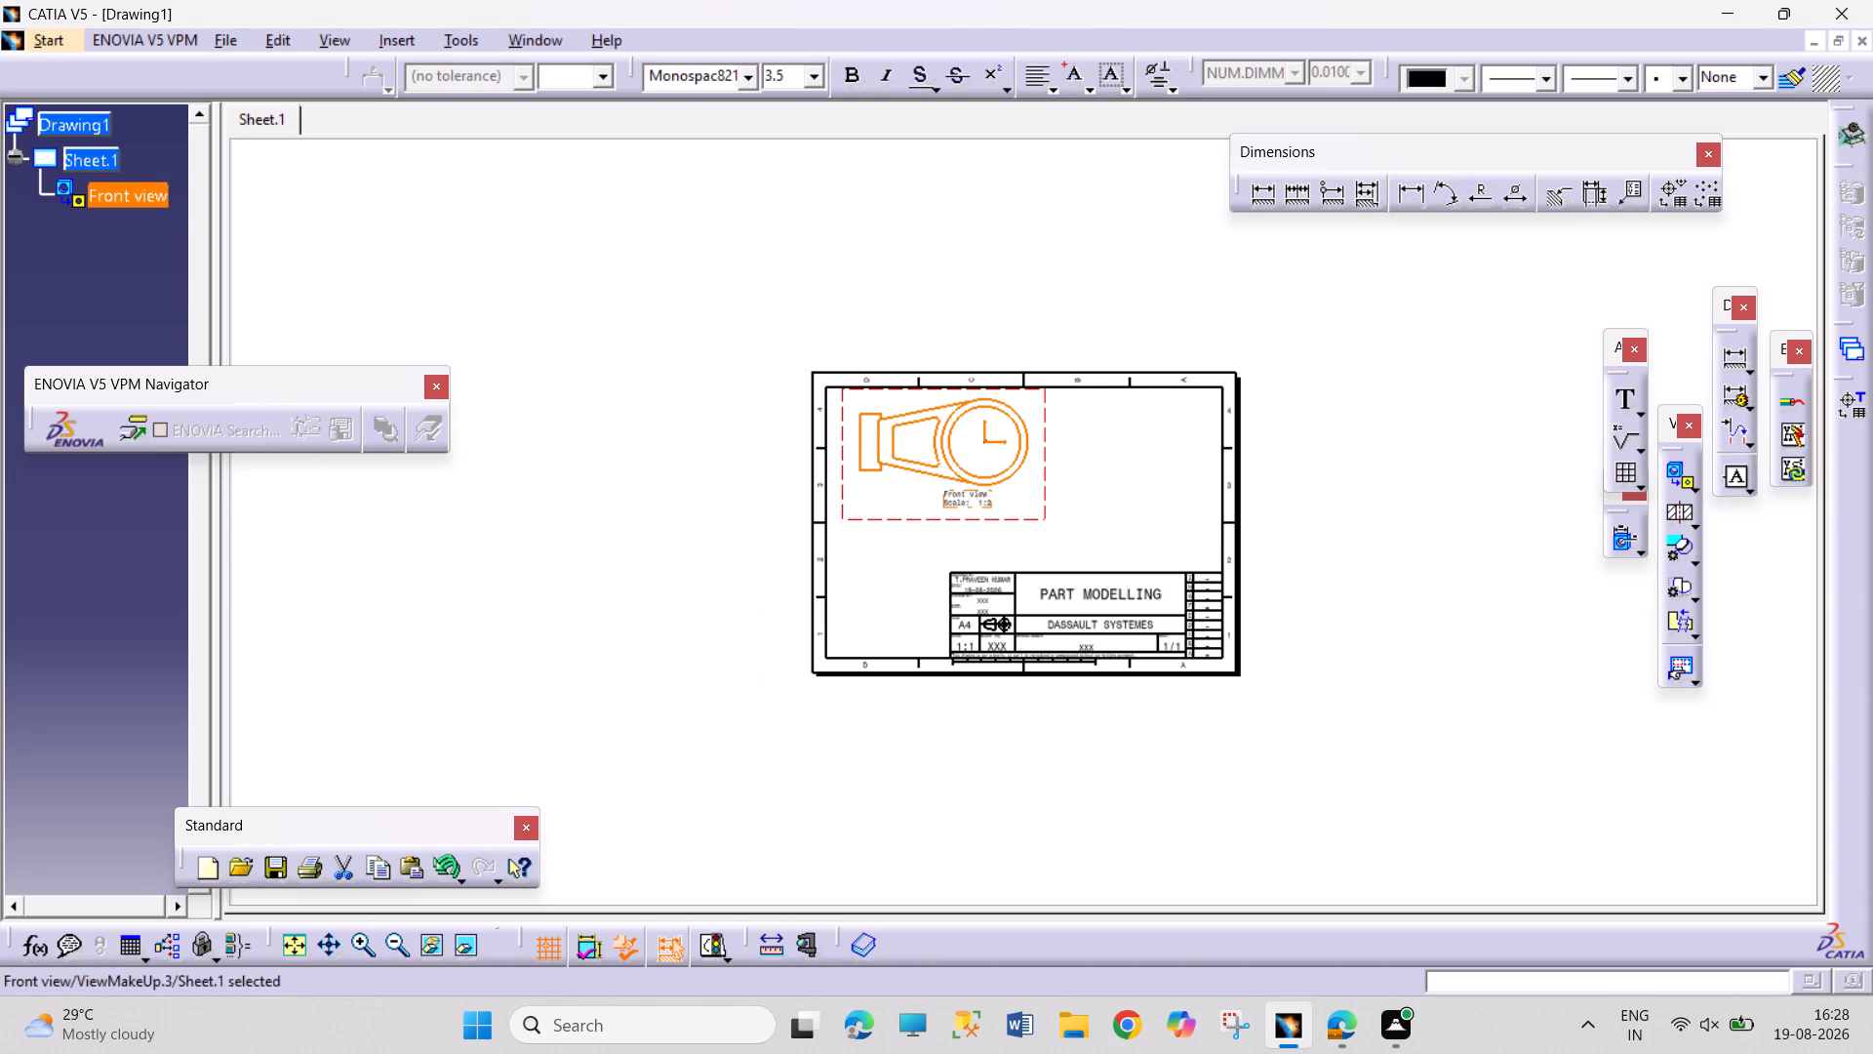
{"action": "left_click", "coordinate": [1048, 478]}
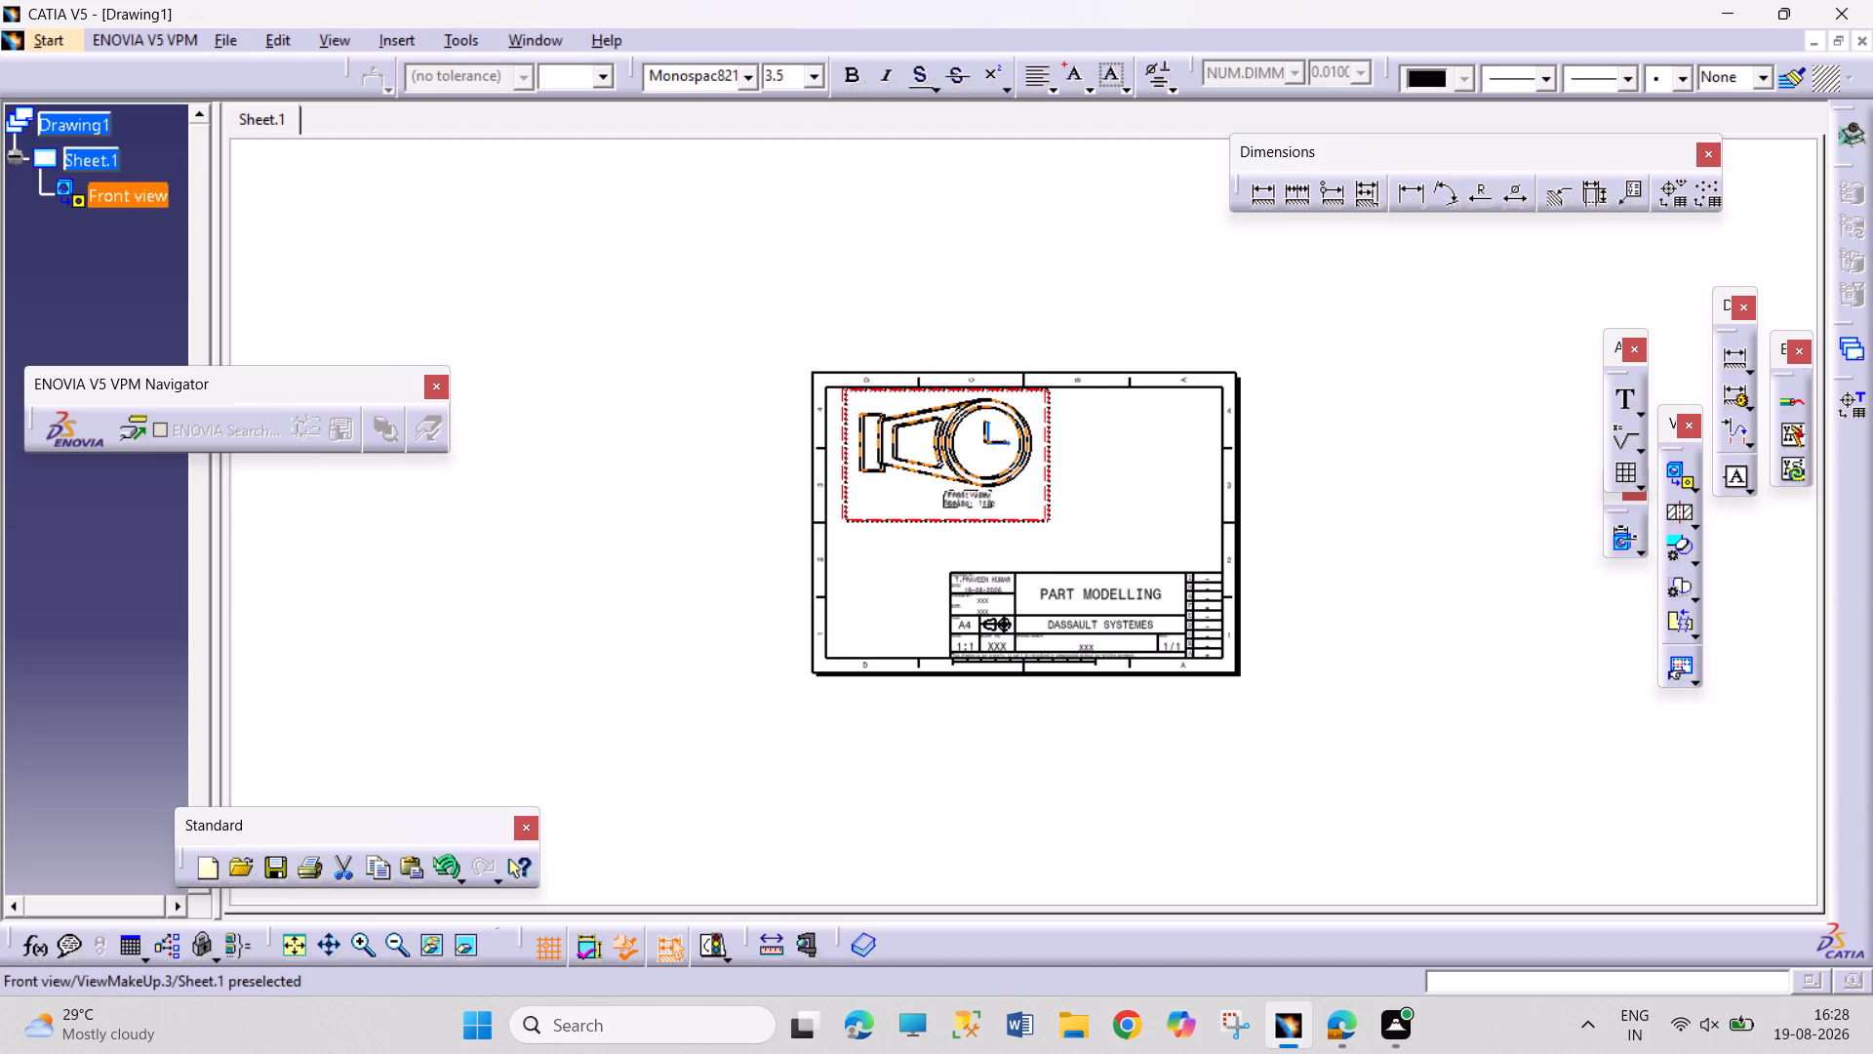
Add a projected top view of the lever directly below the front view.
{"action": "left_click", "coordinate": [1698, 490]}
{"action": "left_click", "coordinate": [1734, 512]}
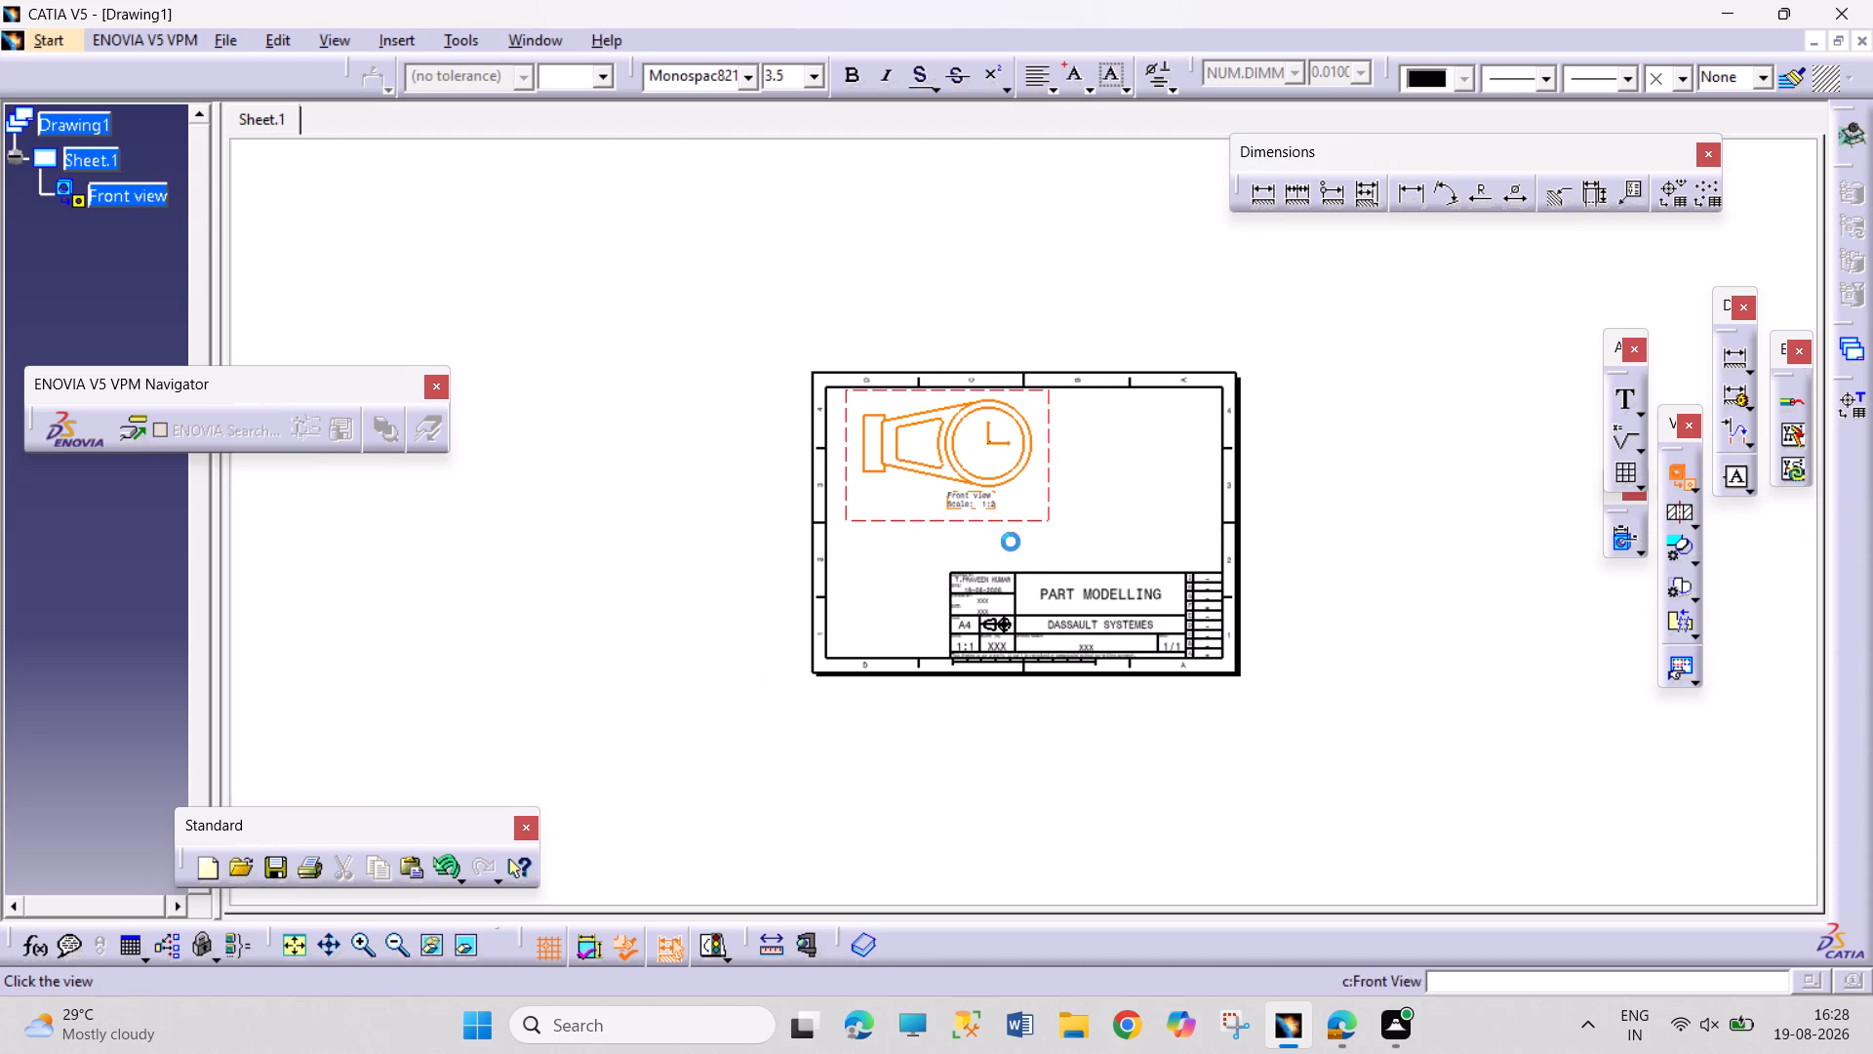
{"action": "left_click", "coordinate": [977, 548]}
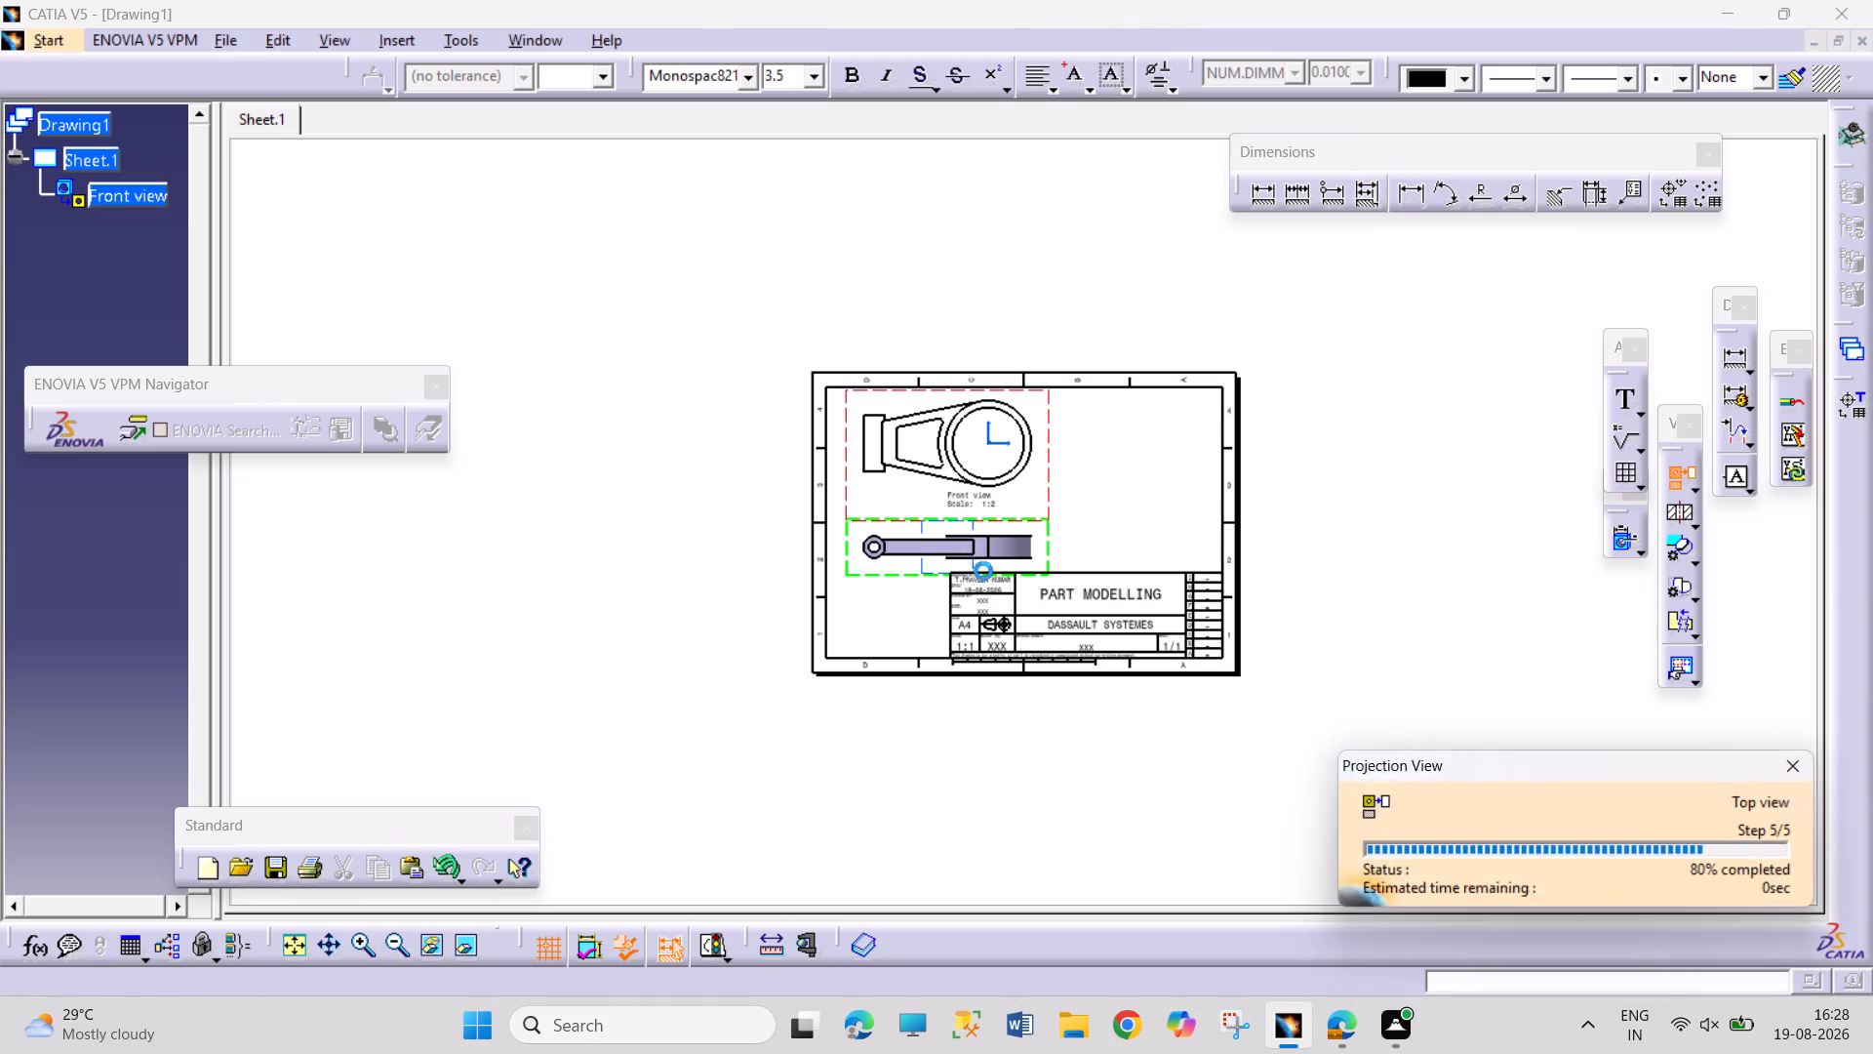
{"action": "left_click", "coordinate": [1080, 763]}
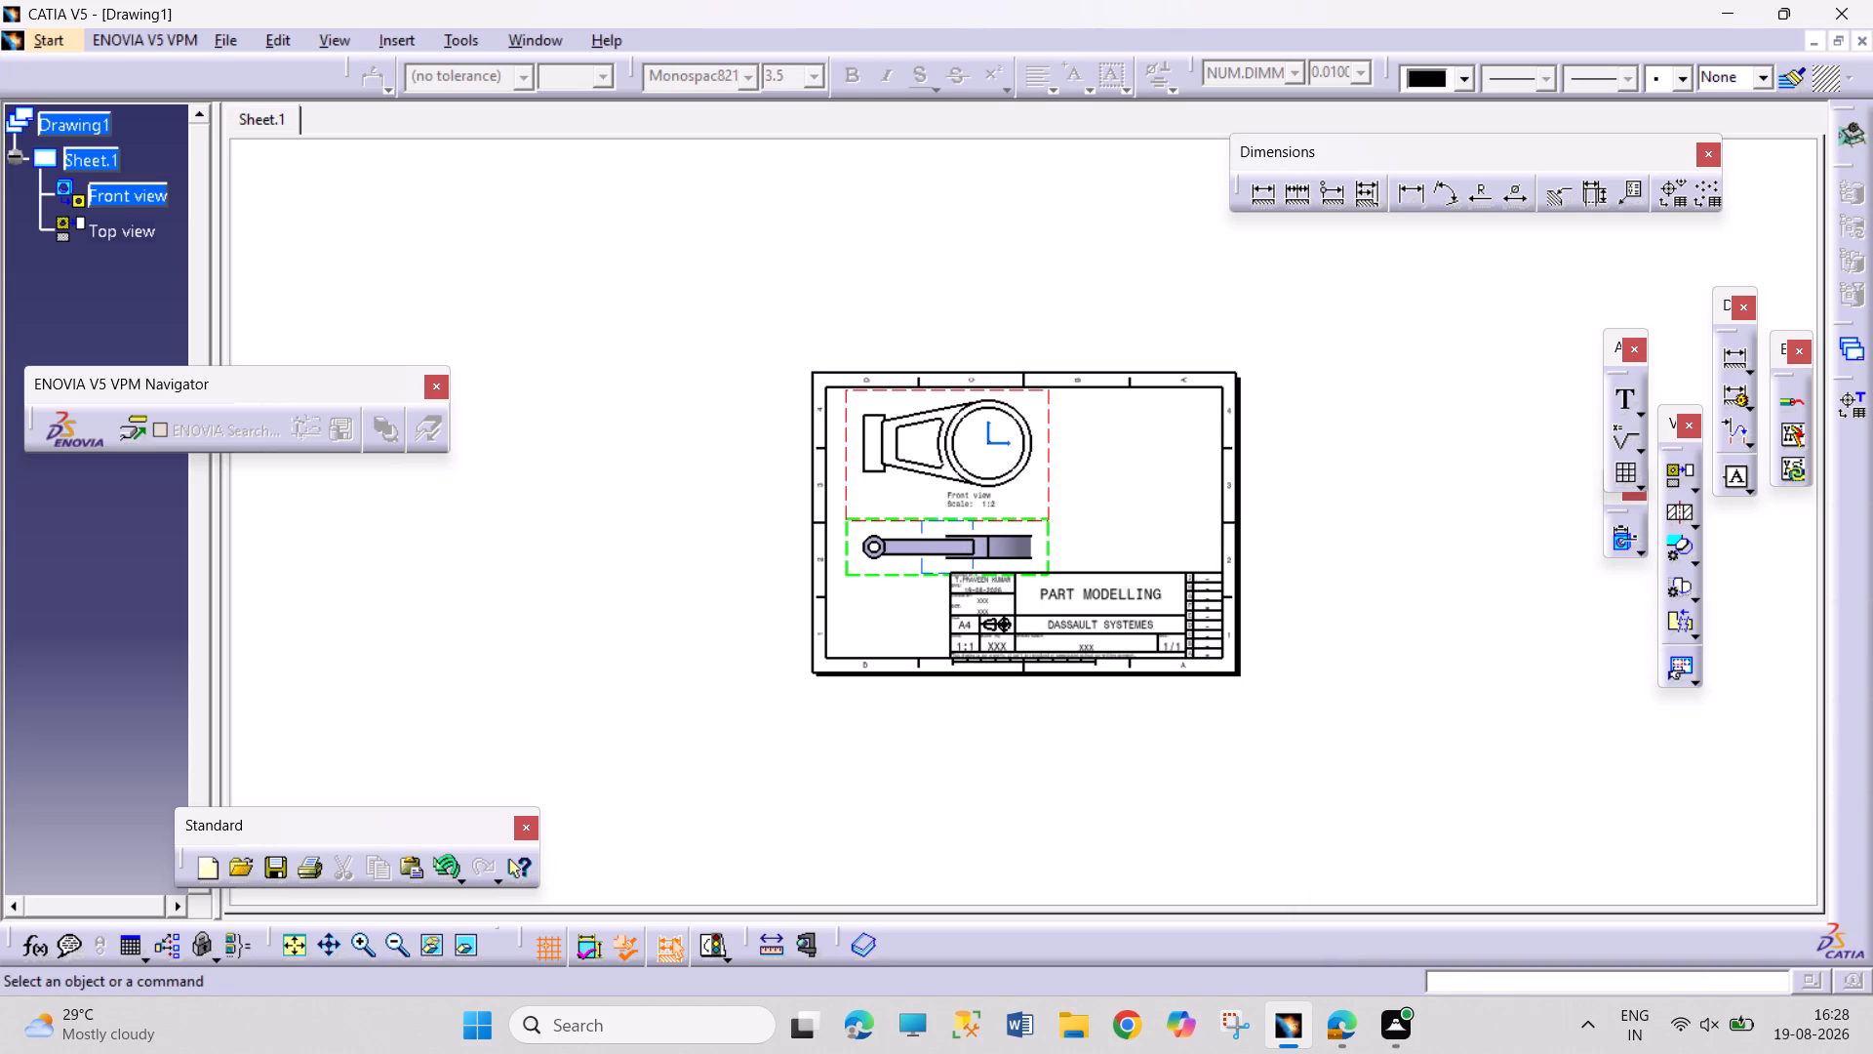
Move the top view's name and scale label down and to the left, clear of the title block.
{"action": "left_click_drag", "start_coordinate": [957, 580], "coordinate": [909, 589]}
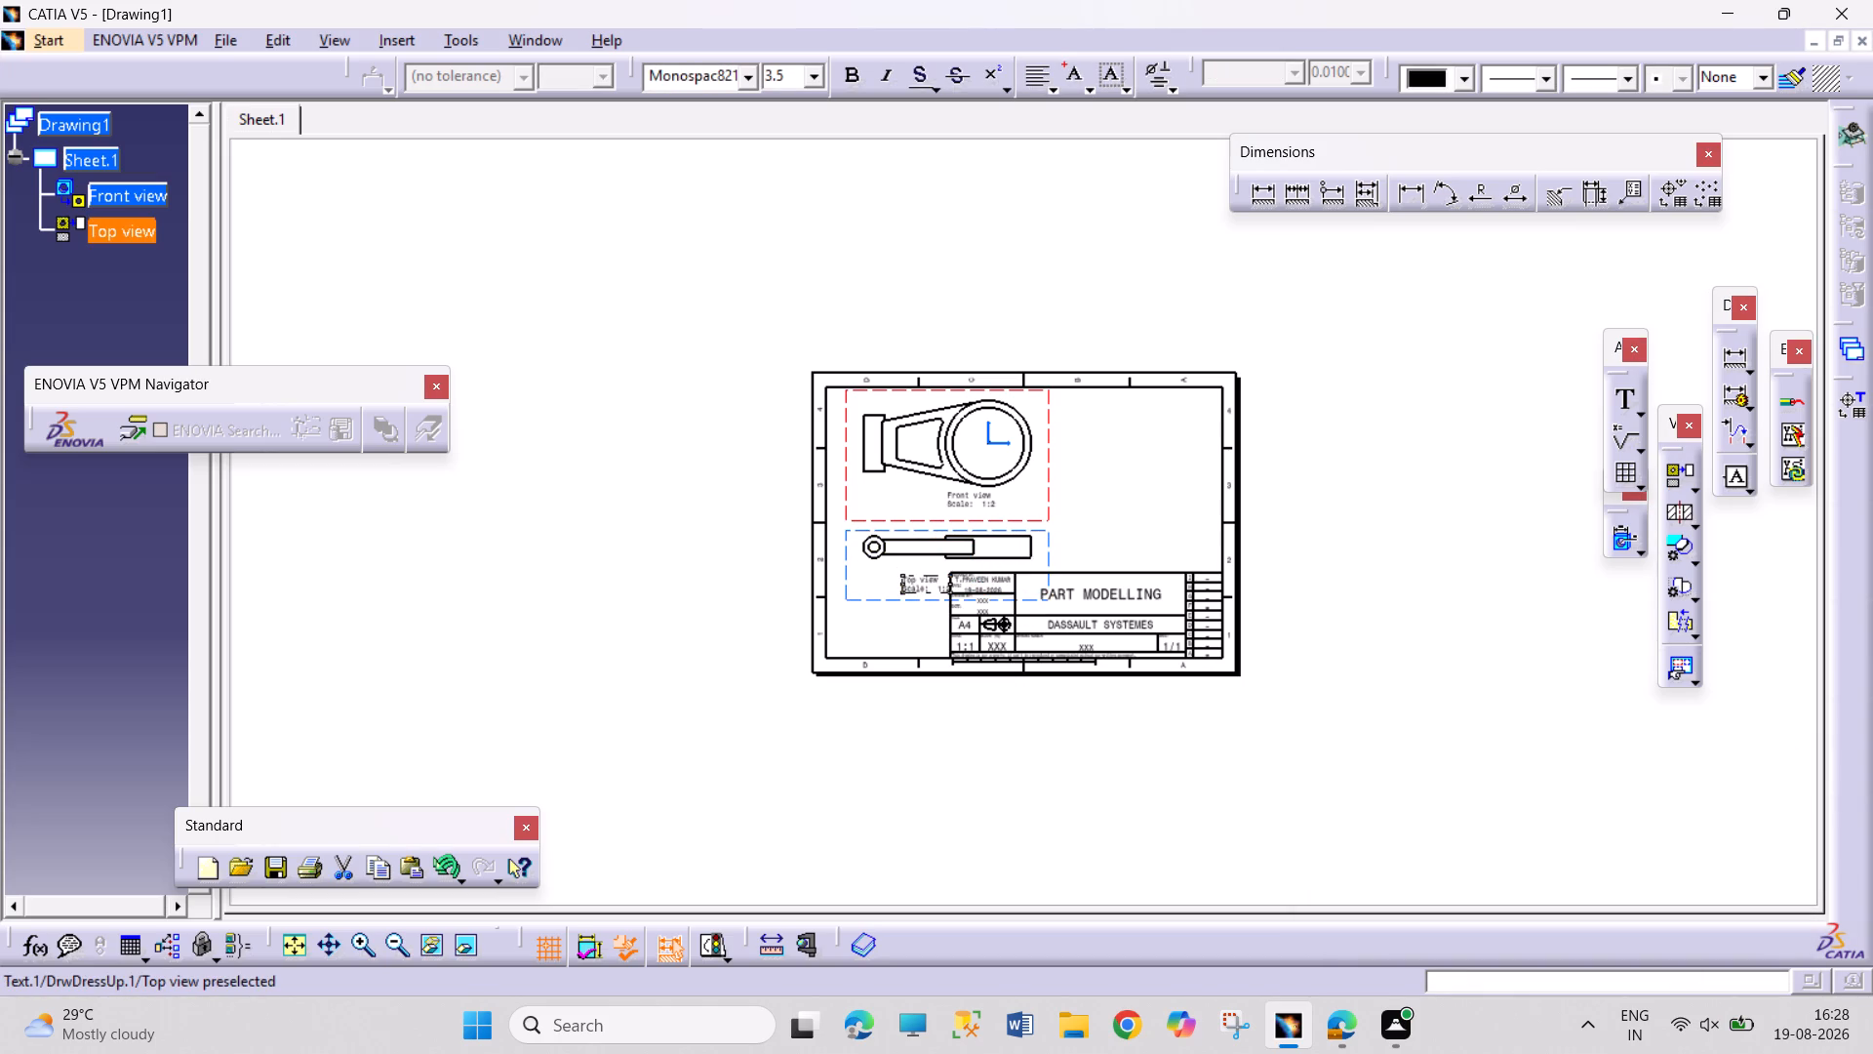
{"action": "left_click_drag", "start_coordinate": [909, 589], "coordinate": [903, 594]}
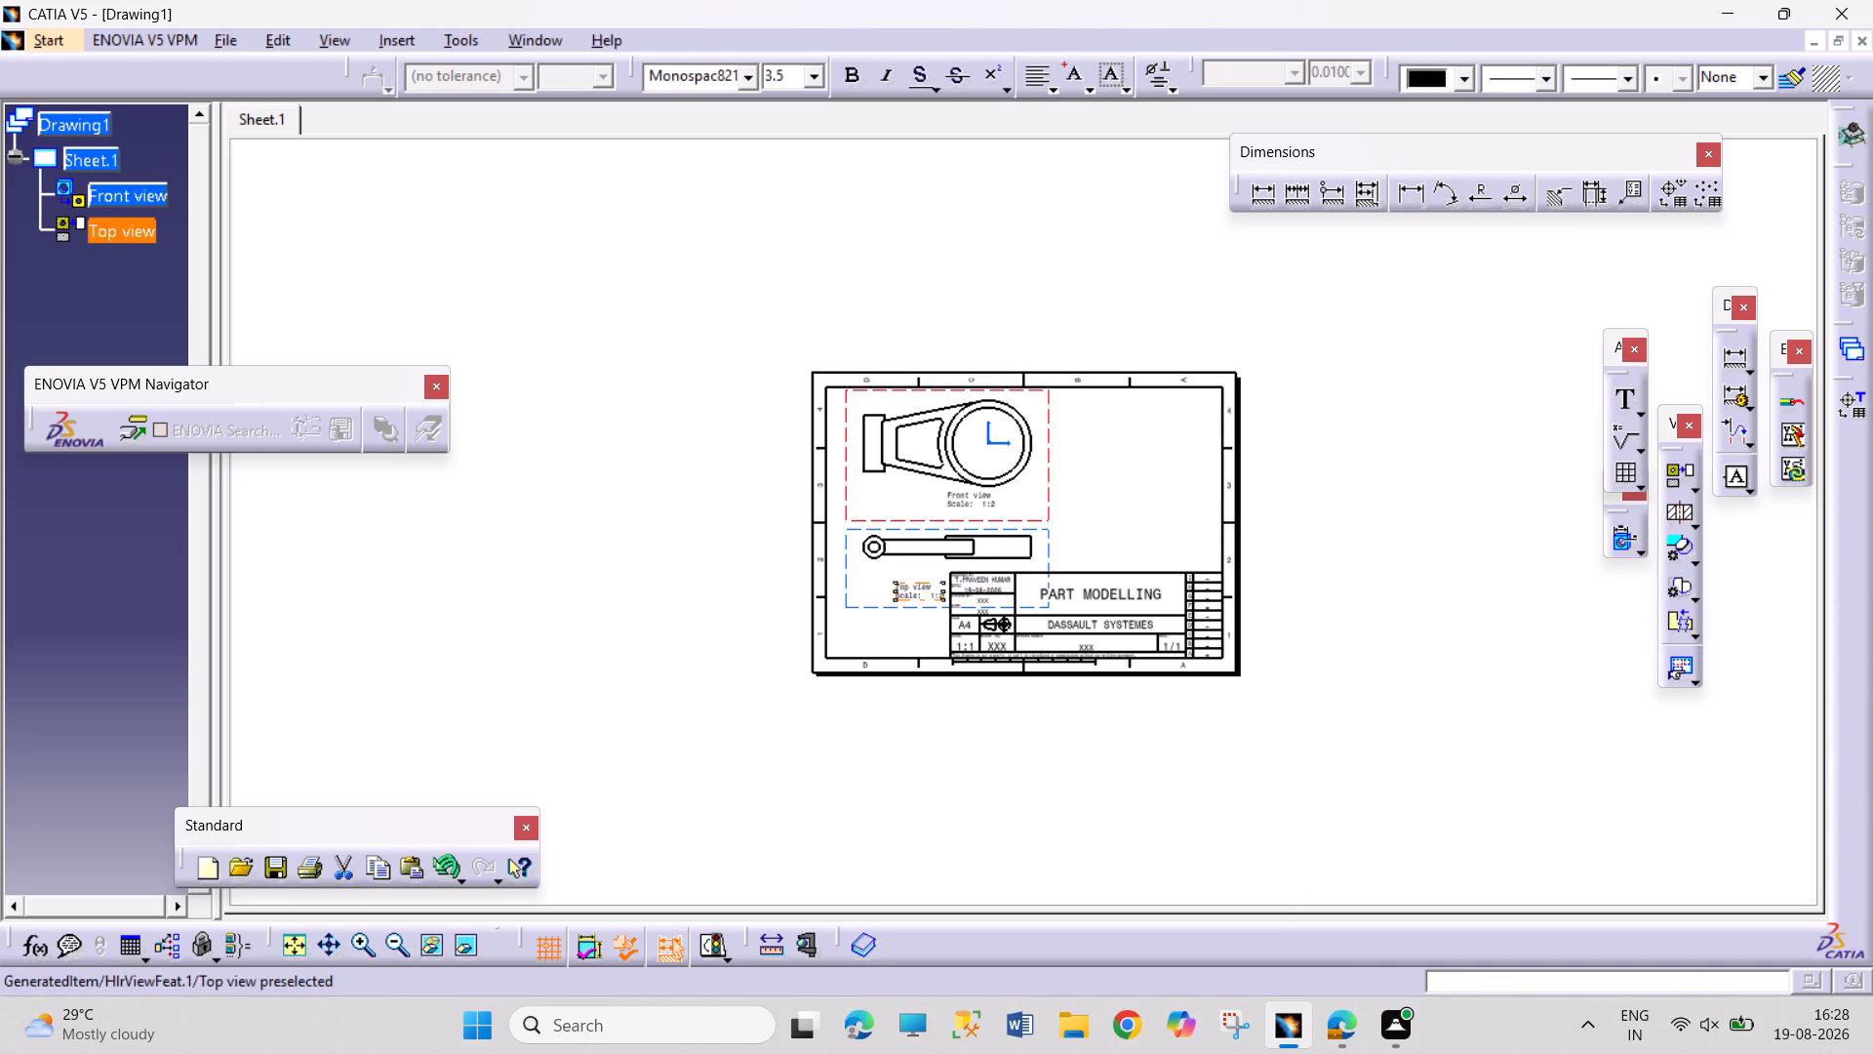
{"action": "left_click", "coordinate": [1322, 530]}
{"action": "double_click", "coordinate": [1322, 530]}
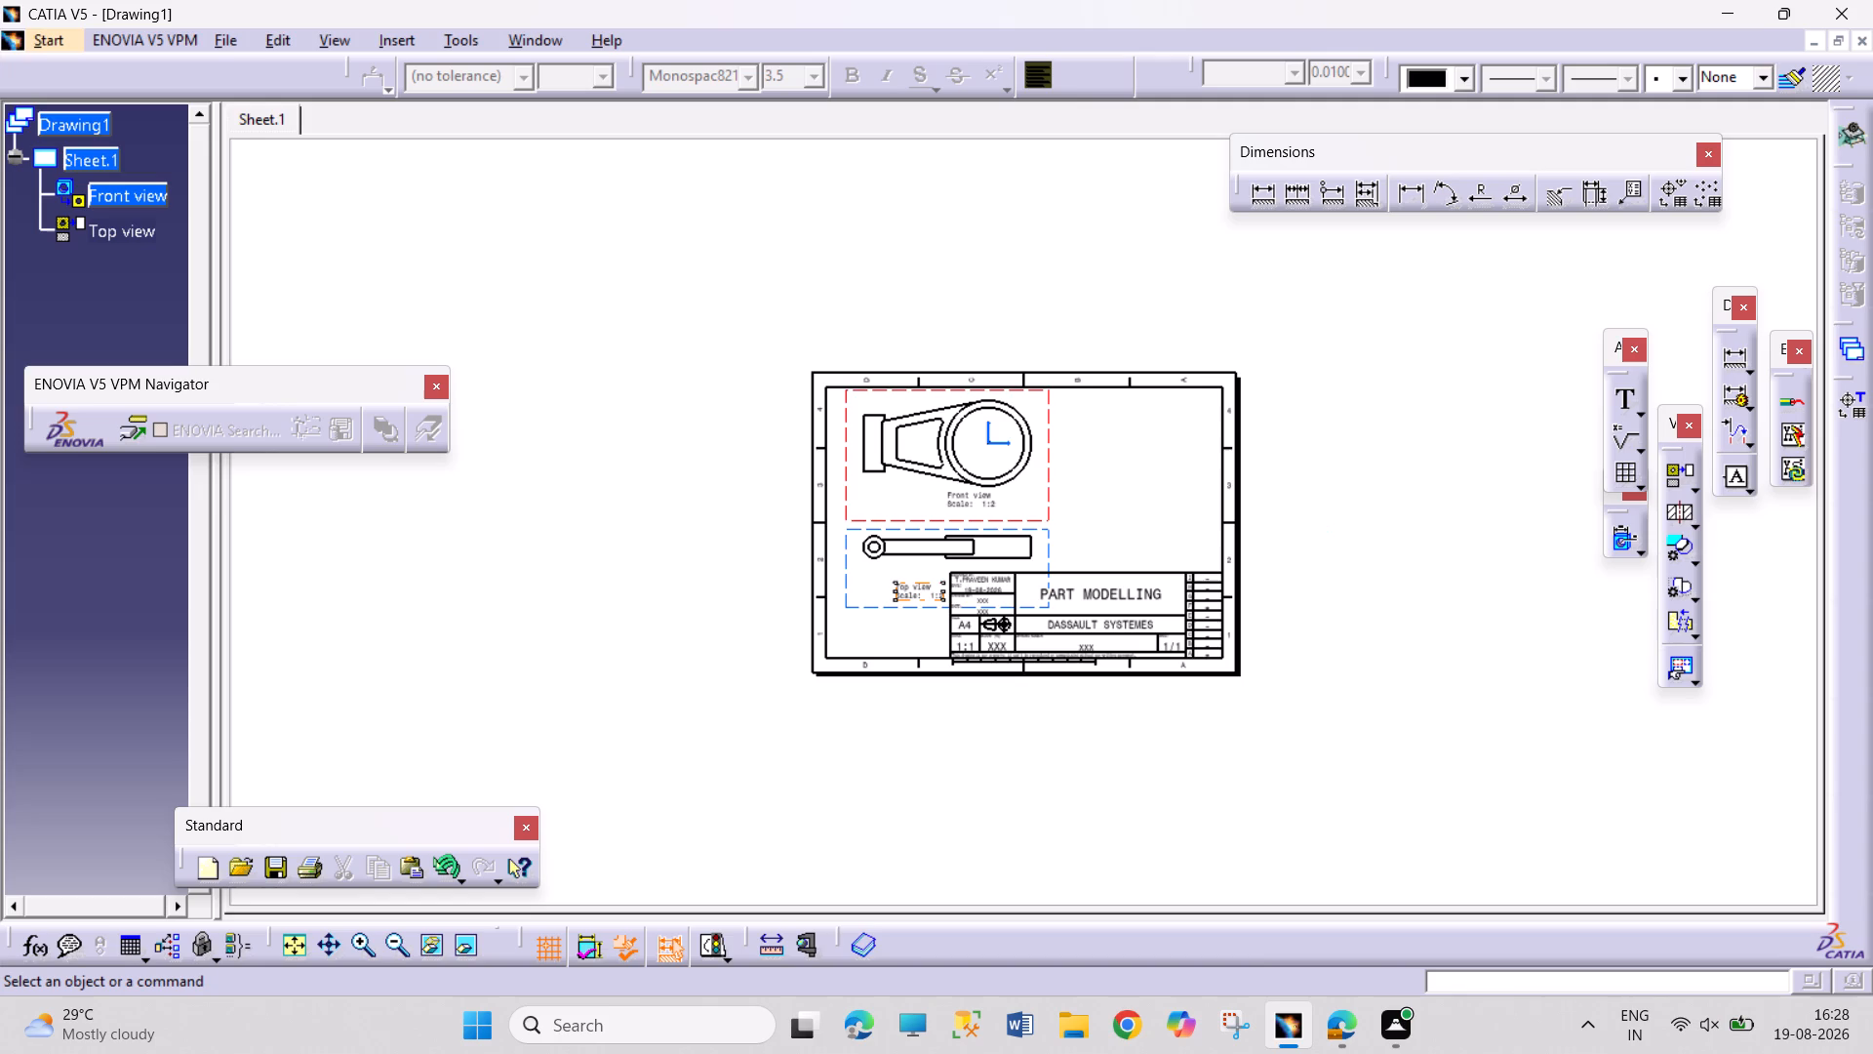
Turn on hidden lines, center lines and axis display for the front view of the lever.
{"action": "middle_click_drag", "start_coordinate": [1108, 505], "coordinate": [1122, 432], "text": "ctrl"}
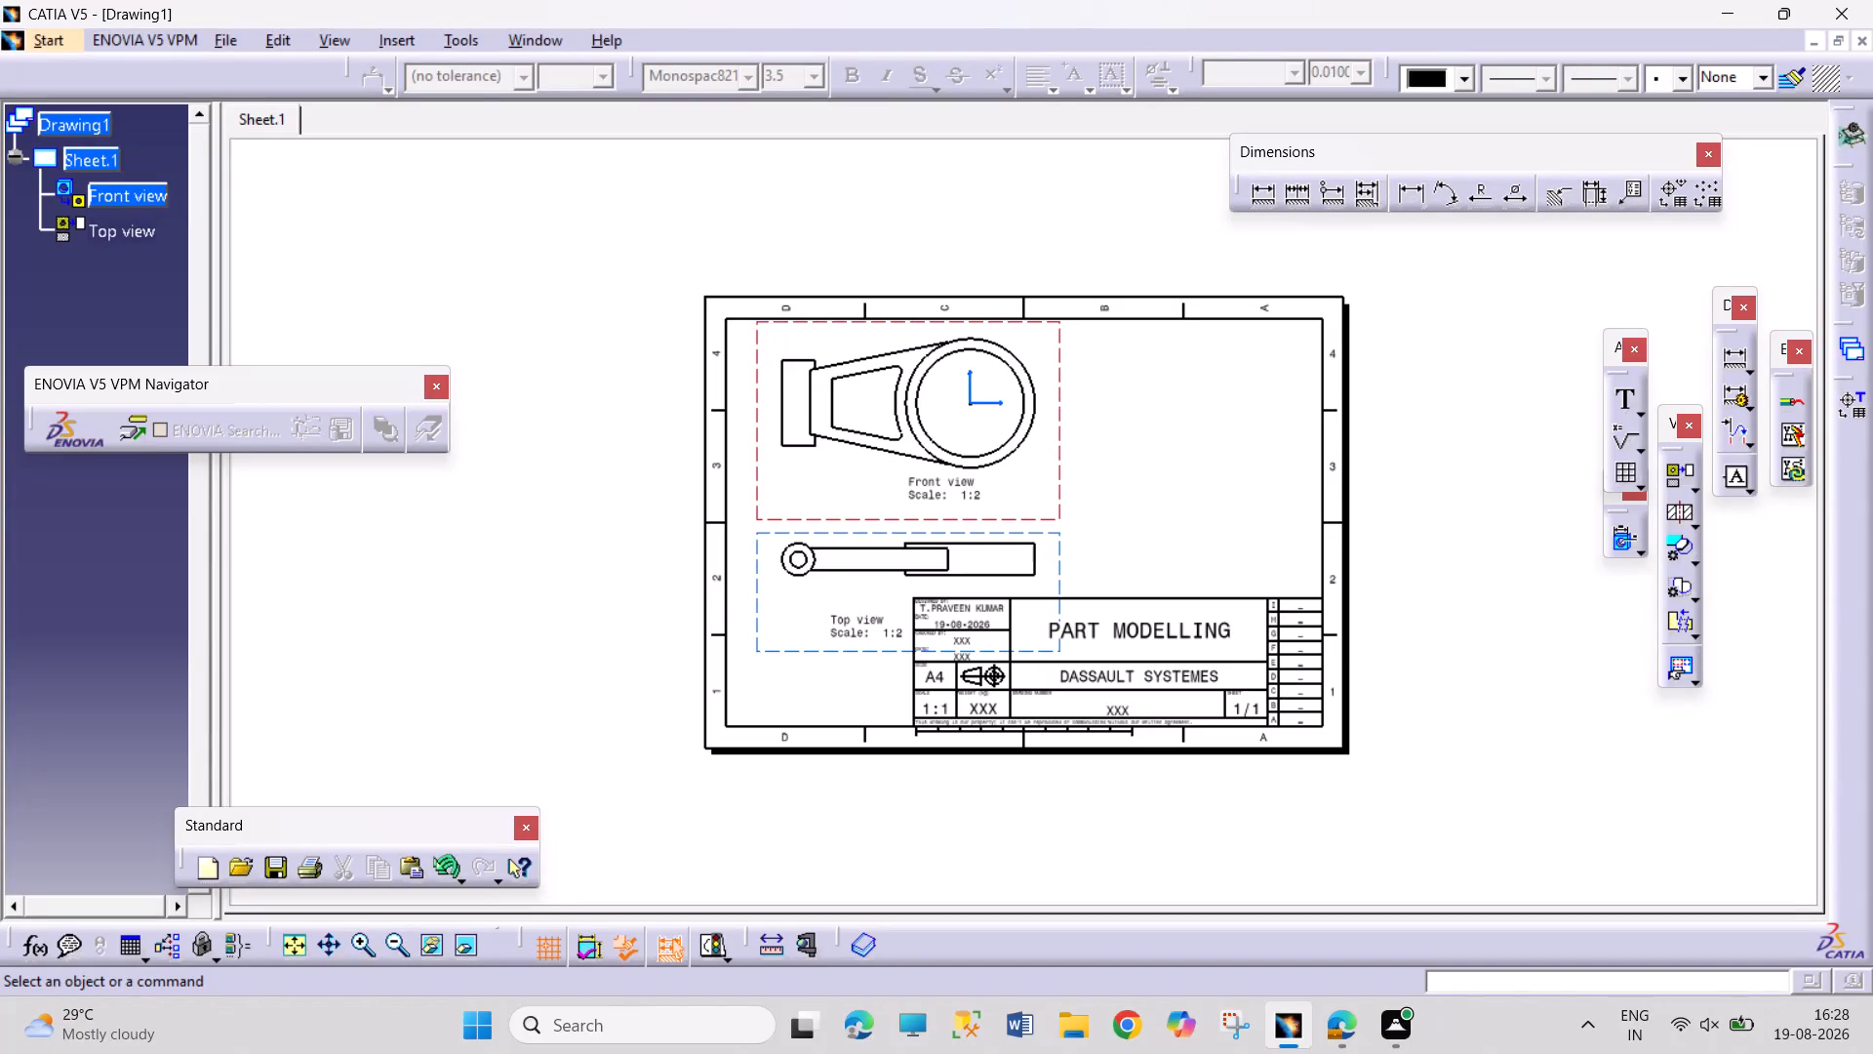
{"action": "scroll", "coordinate": [1160, 503], "scroll_direction": "up", "scroll_amount": 1, "text": "ctrl"}
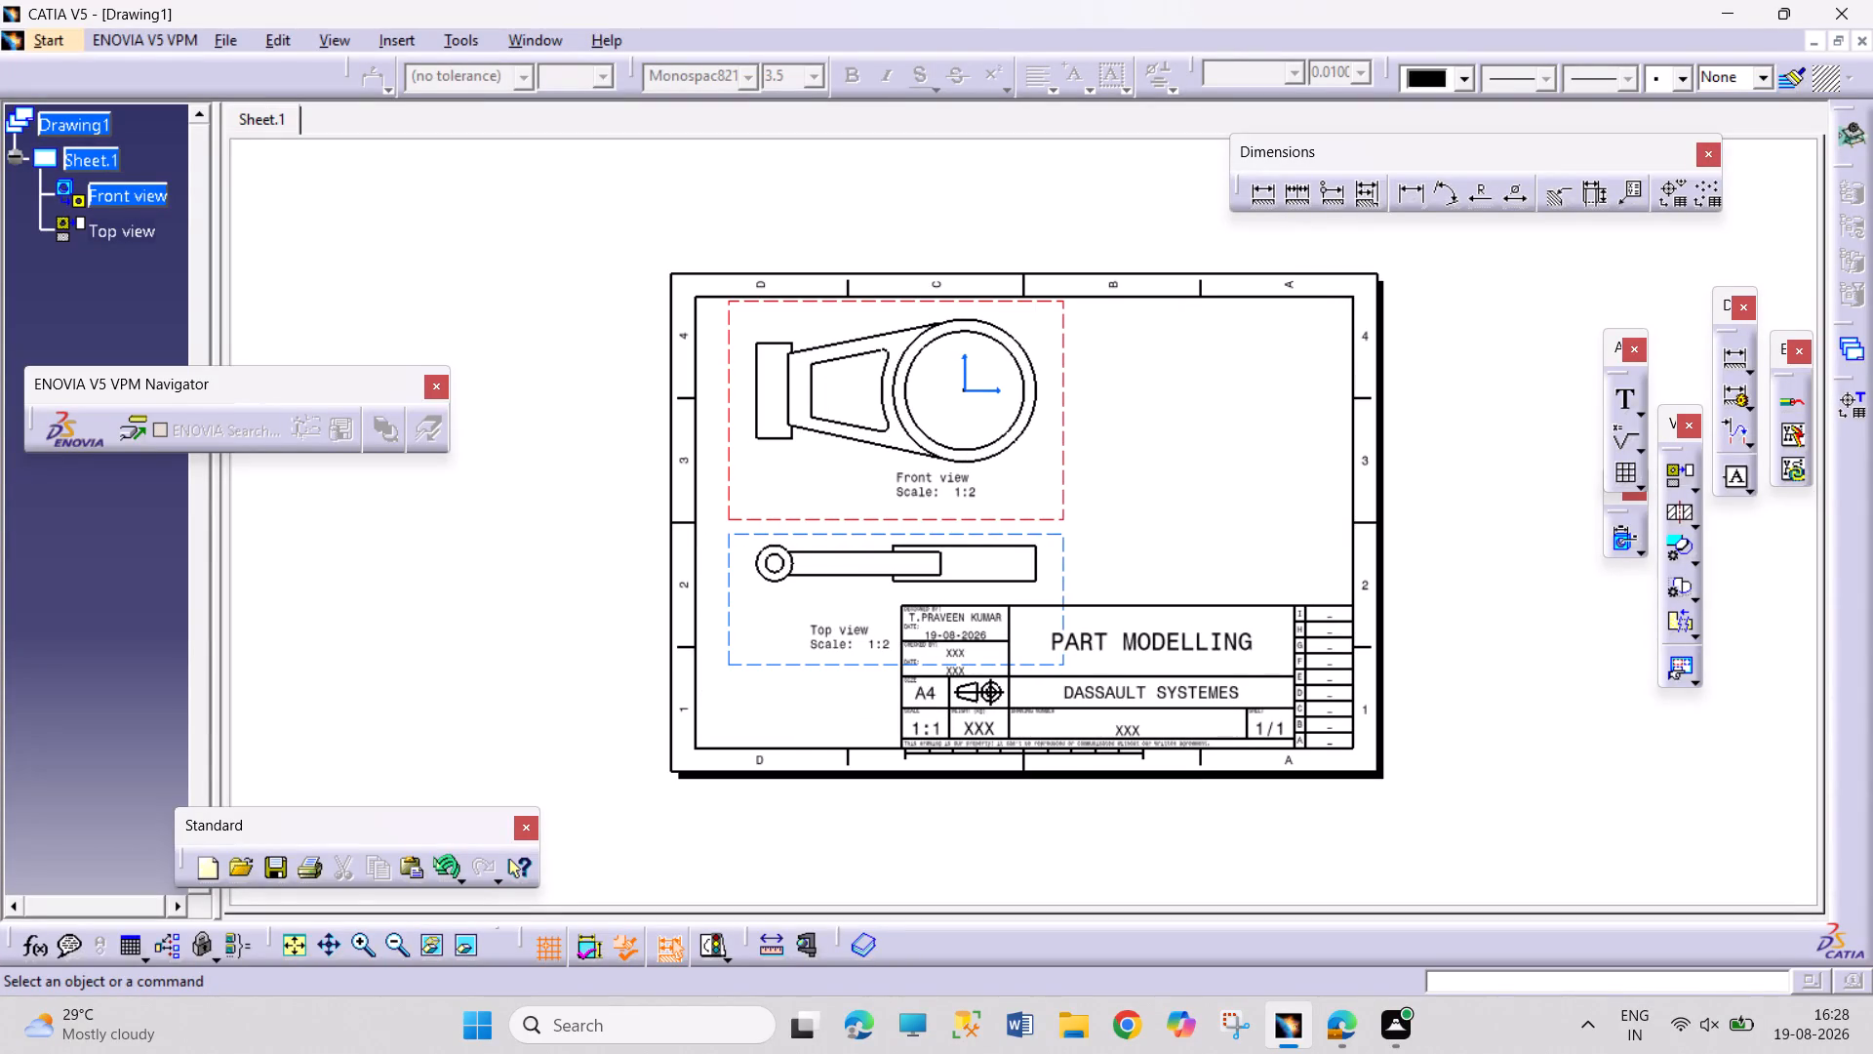
{"action": "middle_click_drag", "start_coordinate": [1148, 524], "coordinate": [1144, 495], "text": "ctrl"}
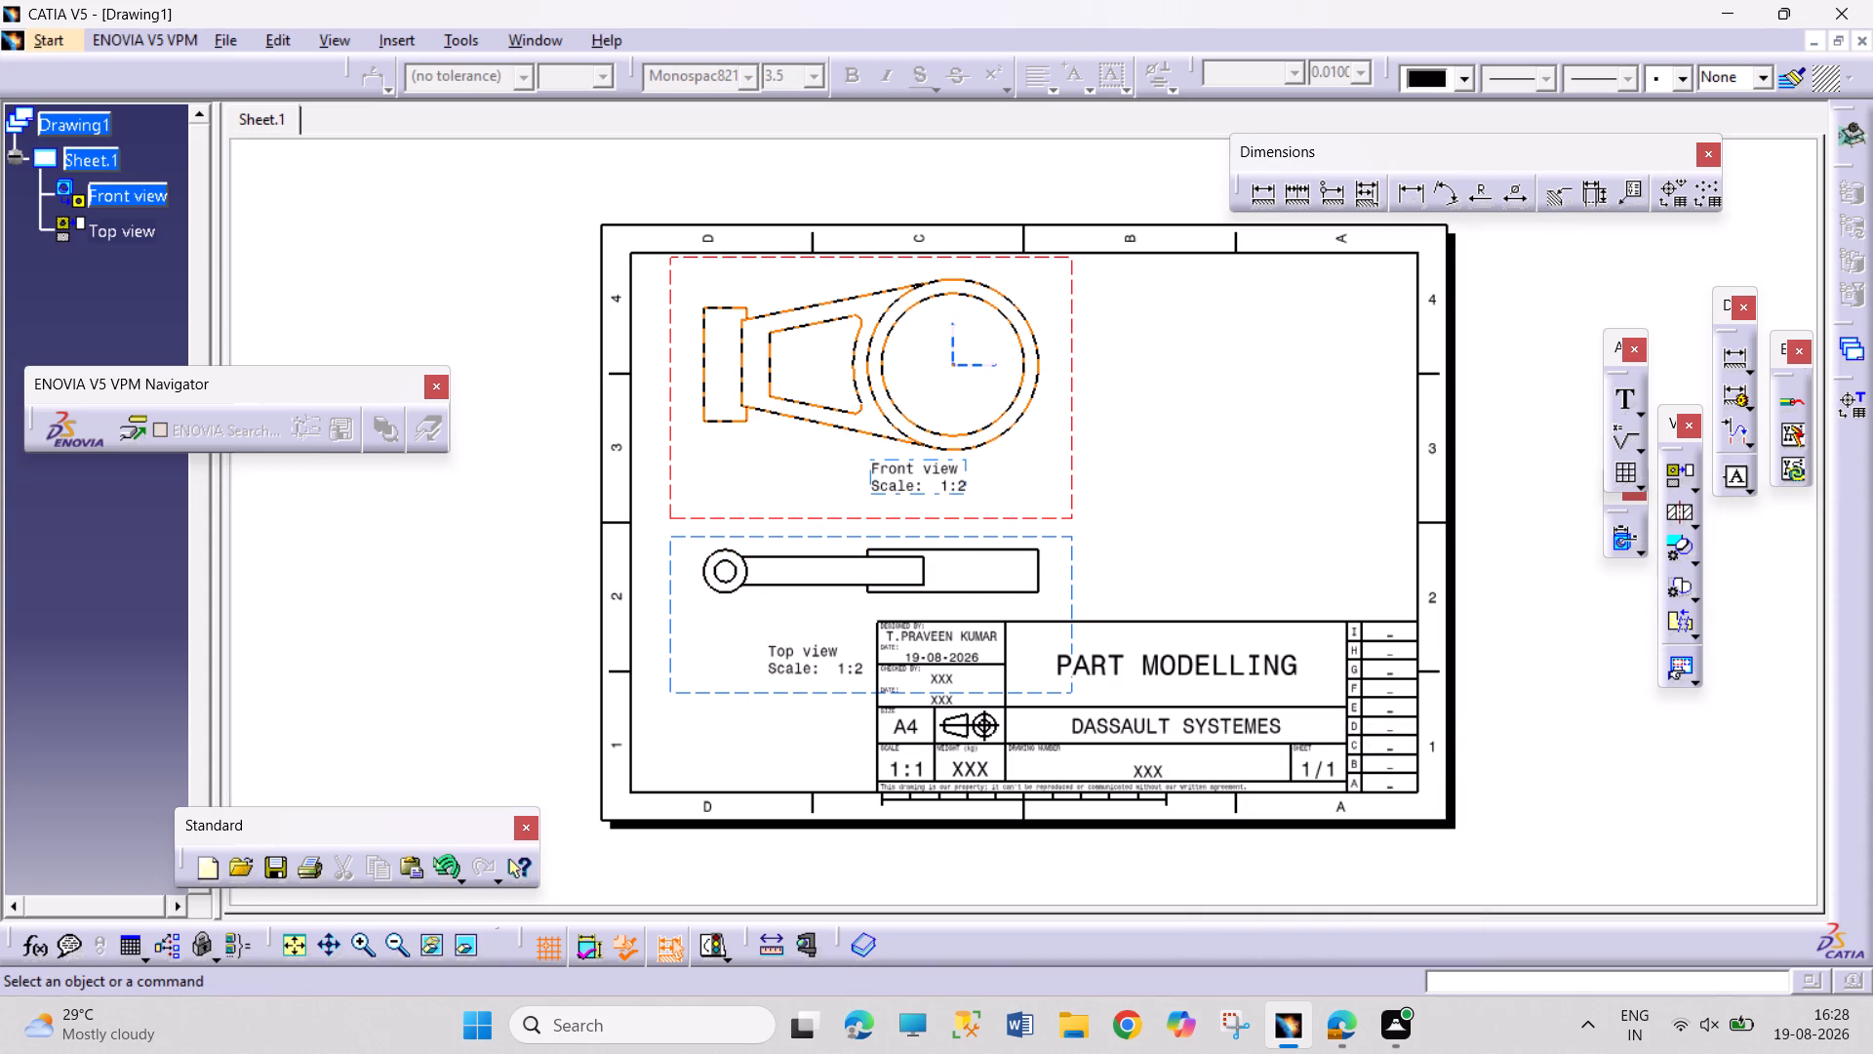
{"action": "right_click", "coordinate": [1069, 489]}
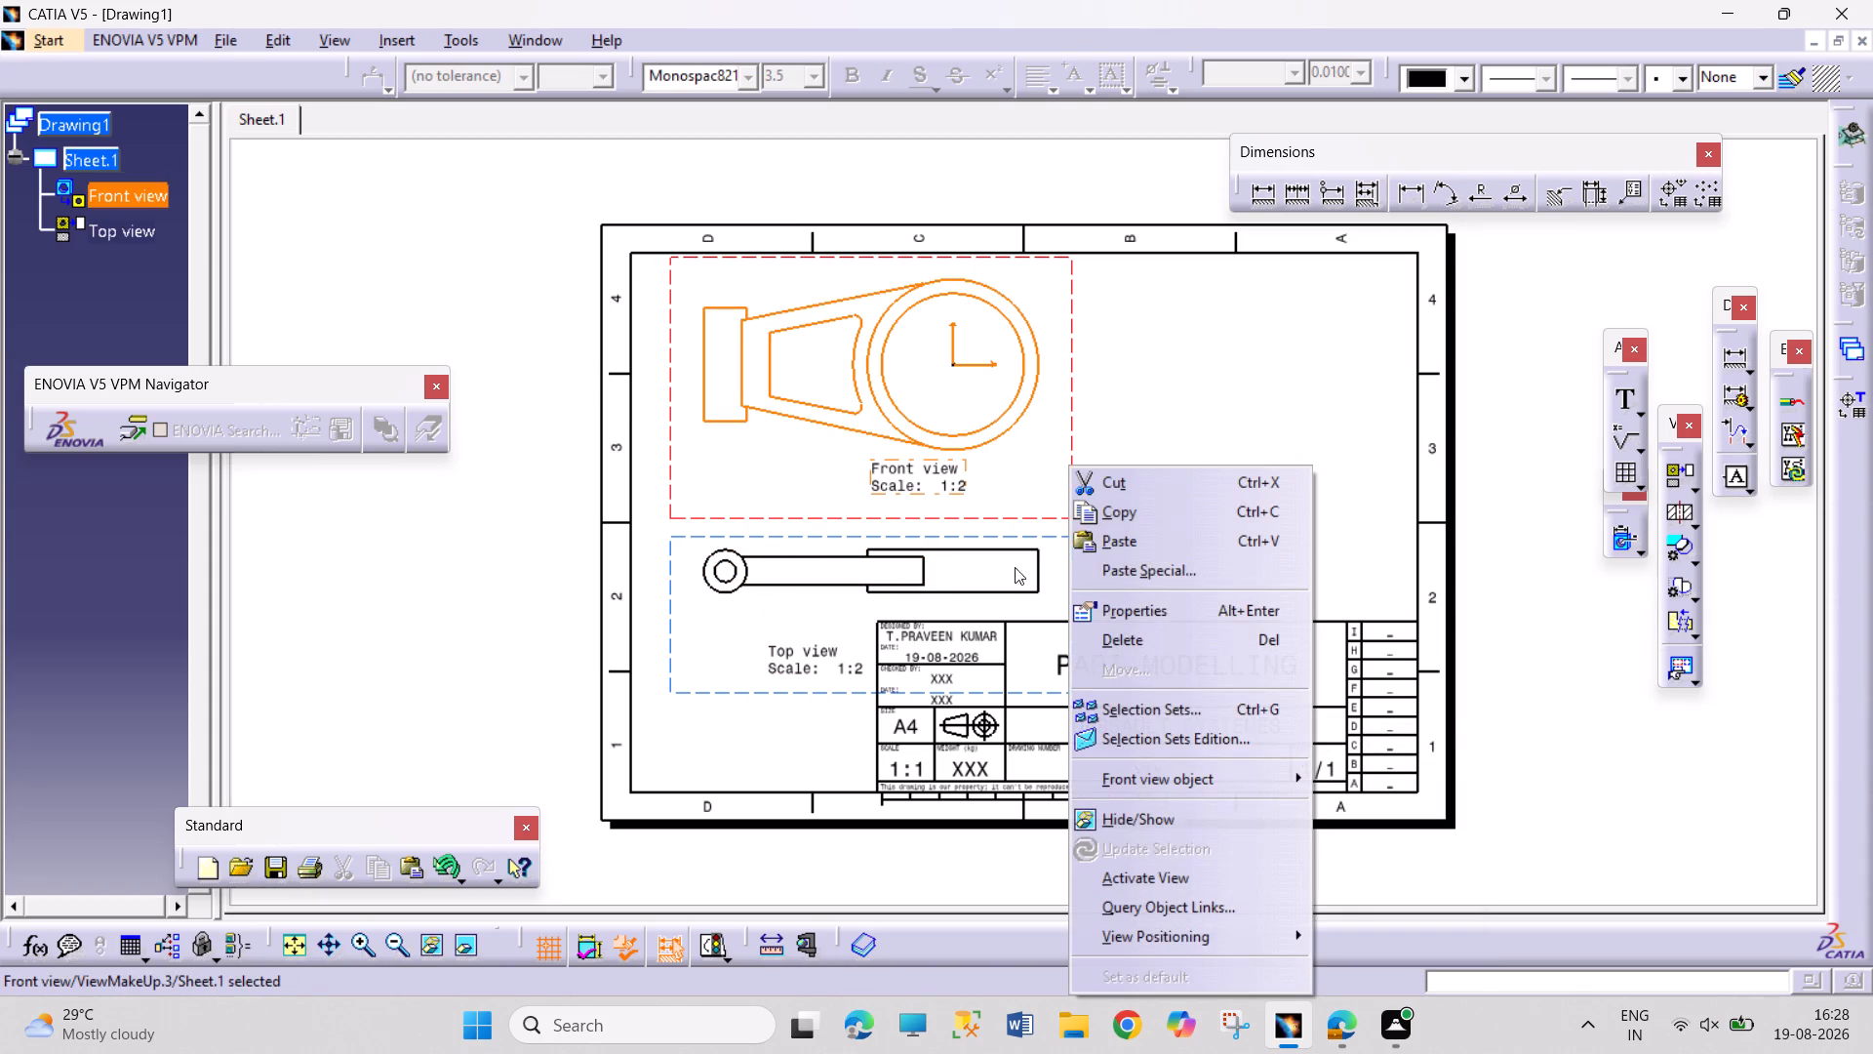
{"action": "left_click", "coordinate": [1146, 615]}
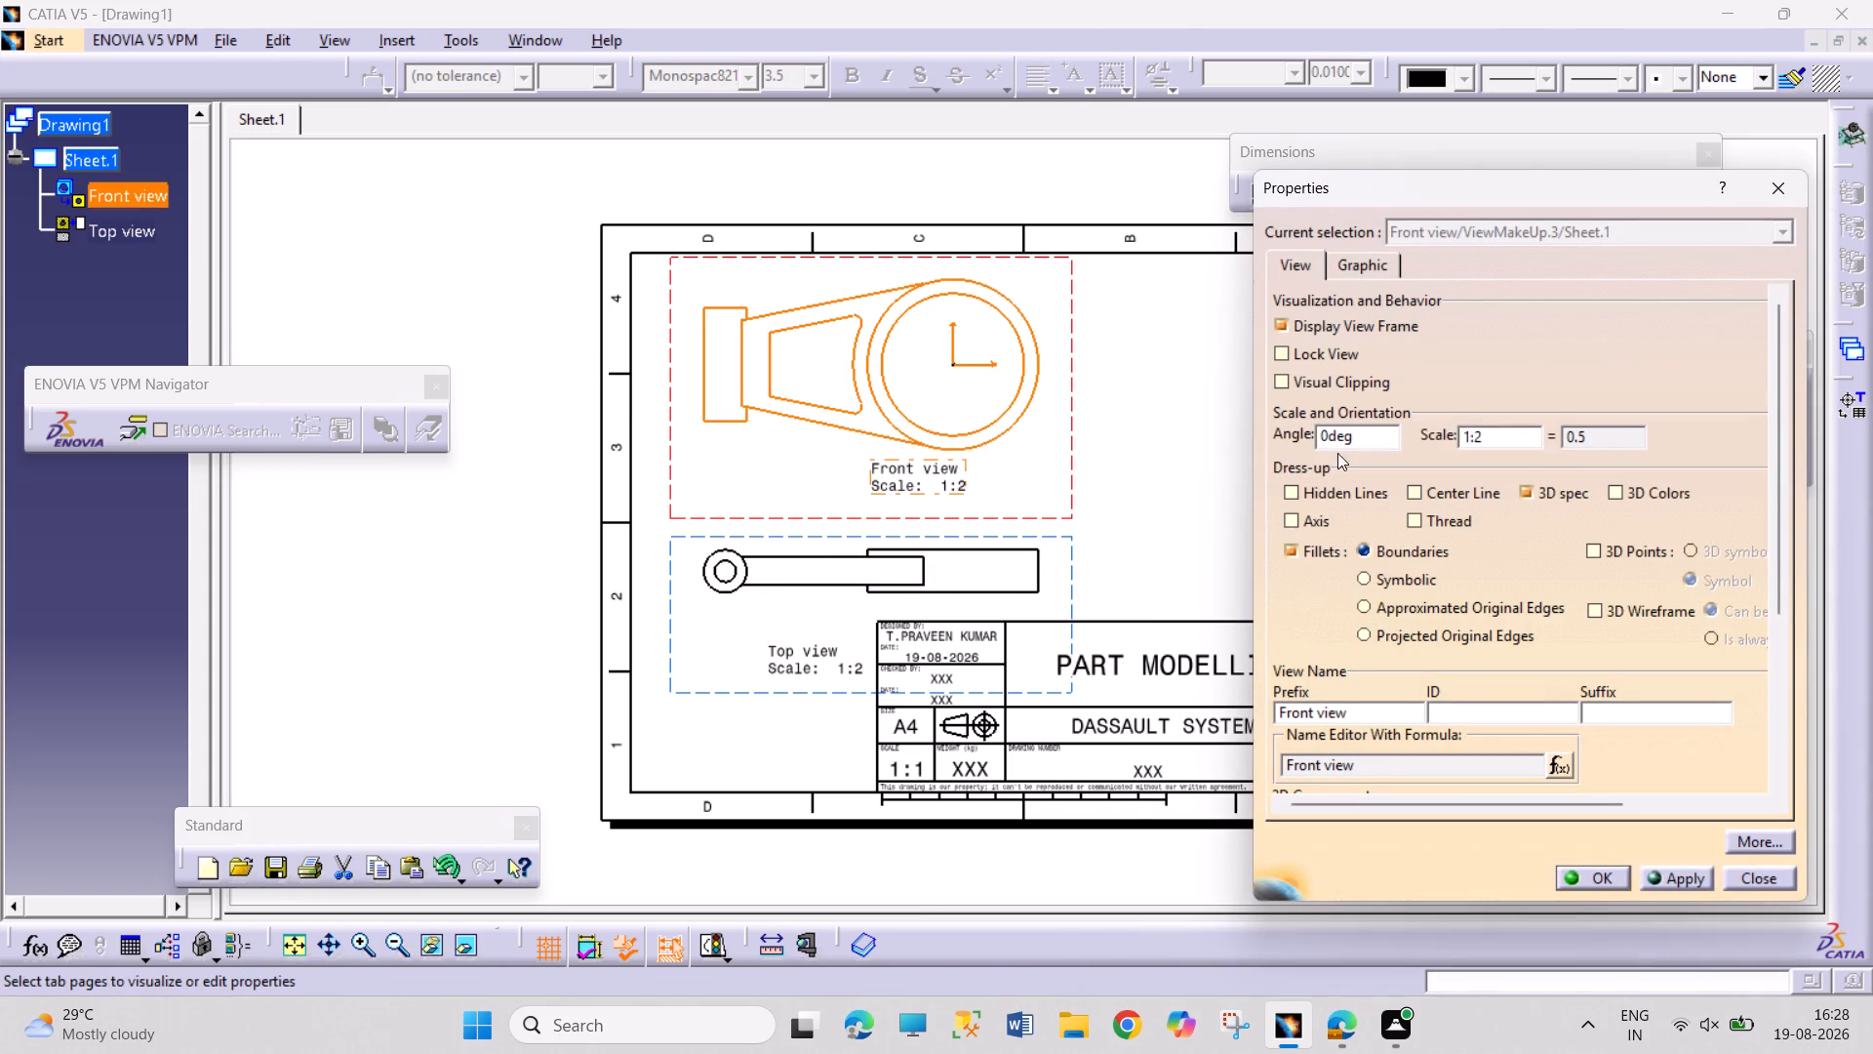
{"action": "left_click", "coordinate": [1289, 518]}
{"action": "left_click", "coordinate": [1293, 489]}
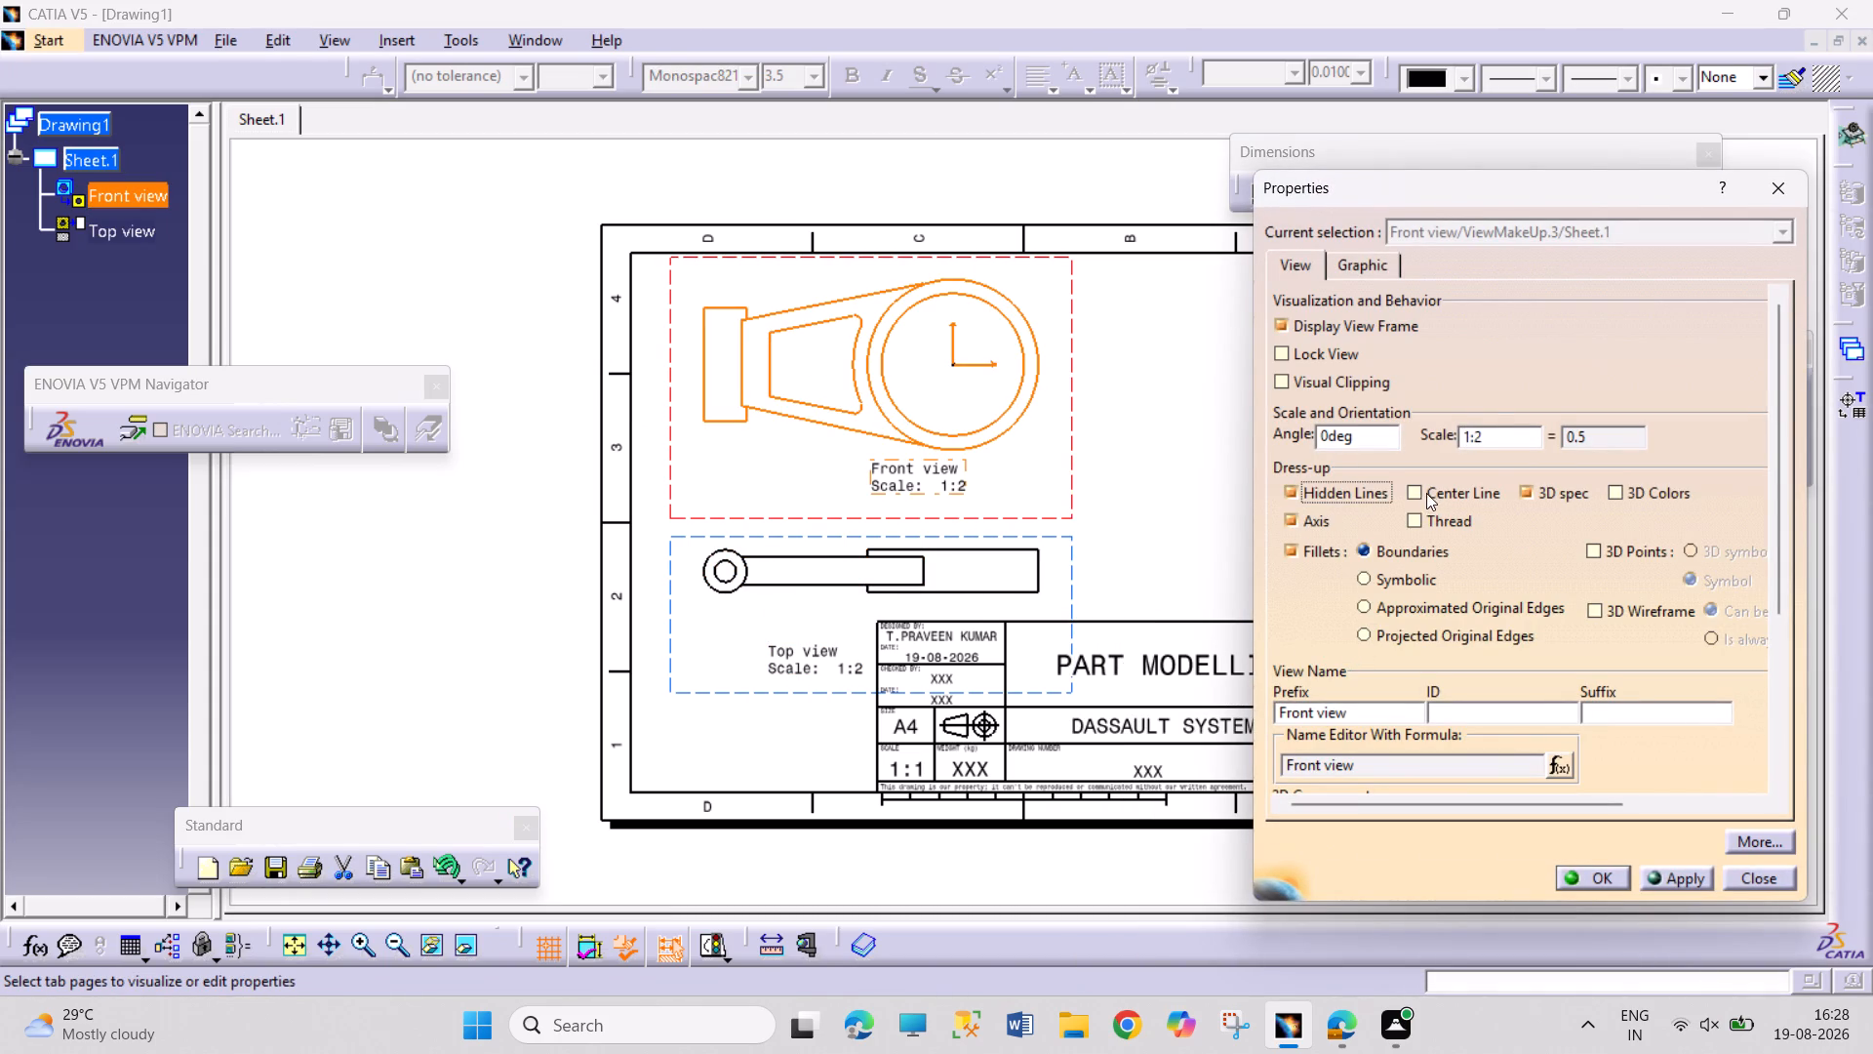
{"action": "left_click", "coordinate": [1428, 492]}
{"action": "left_click", "coordinate": [1591, 882]}
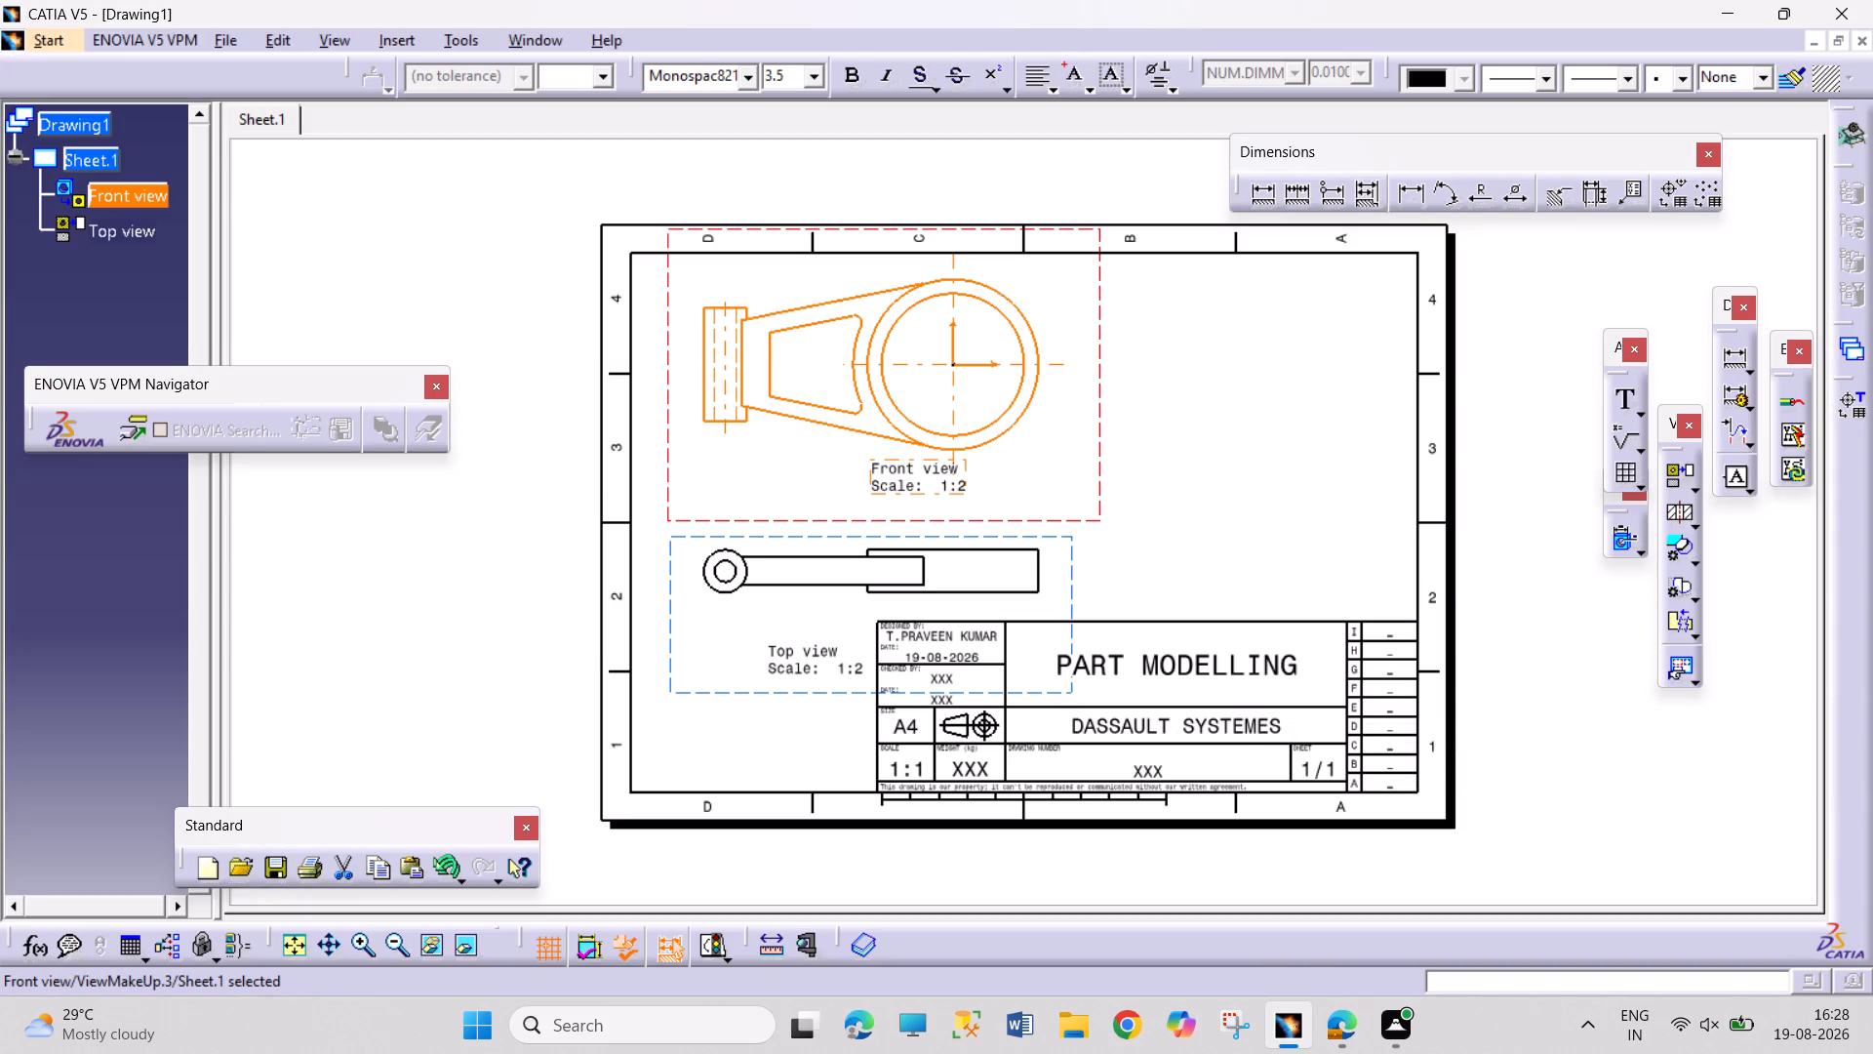
Move the top view slightly further down from the front view, keeping it above the title block.
{"action": "left_click_drag", "start_coordinate": [1074, 577], "coordinate": [1076, 592]}
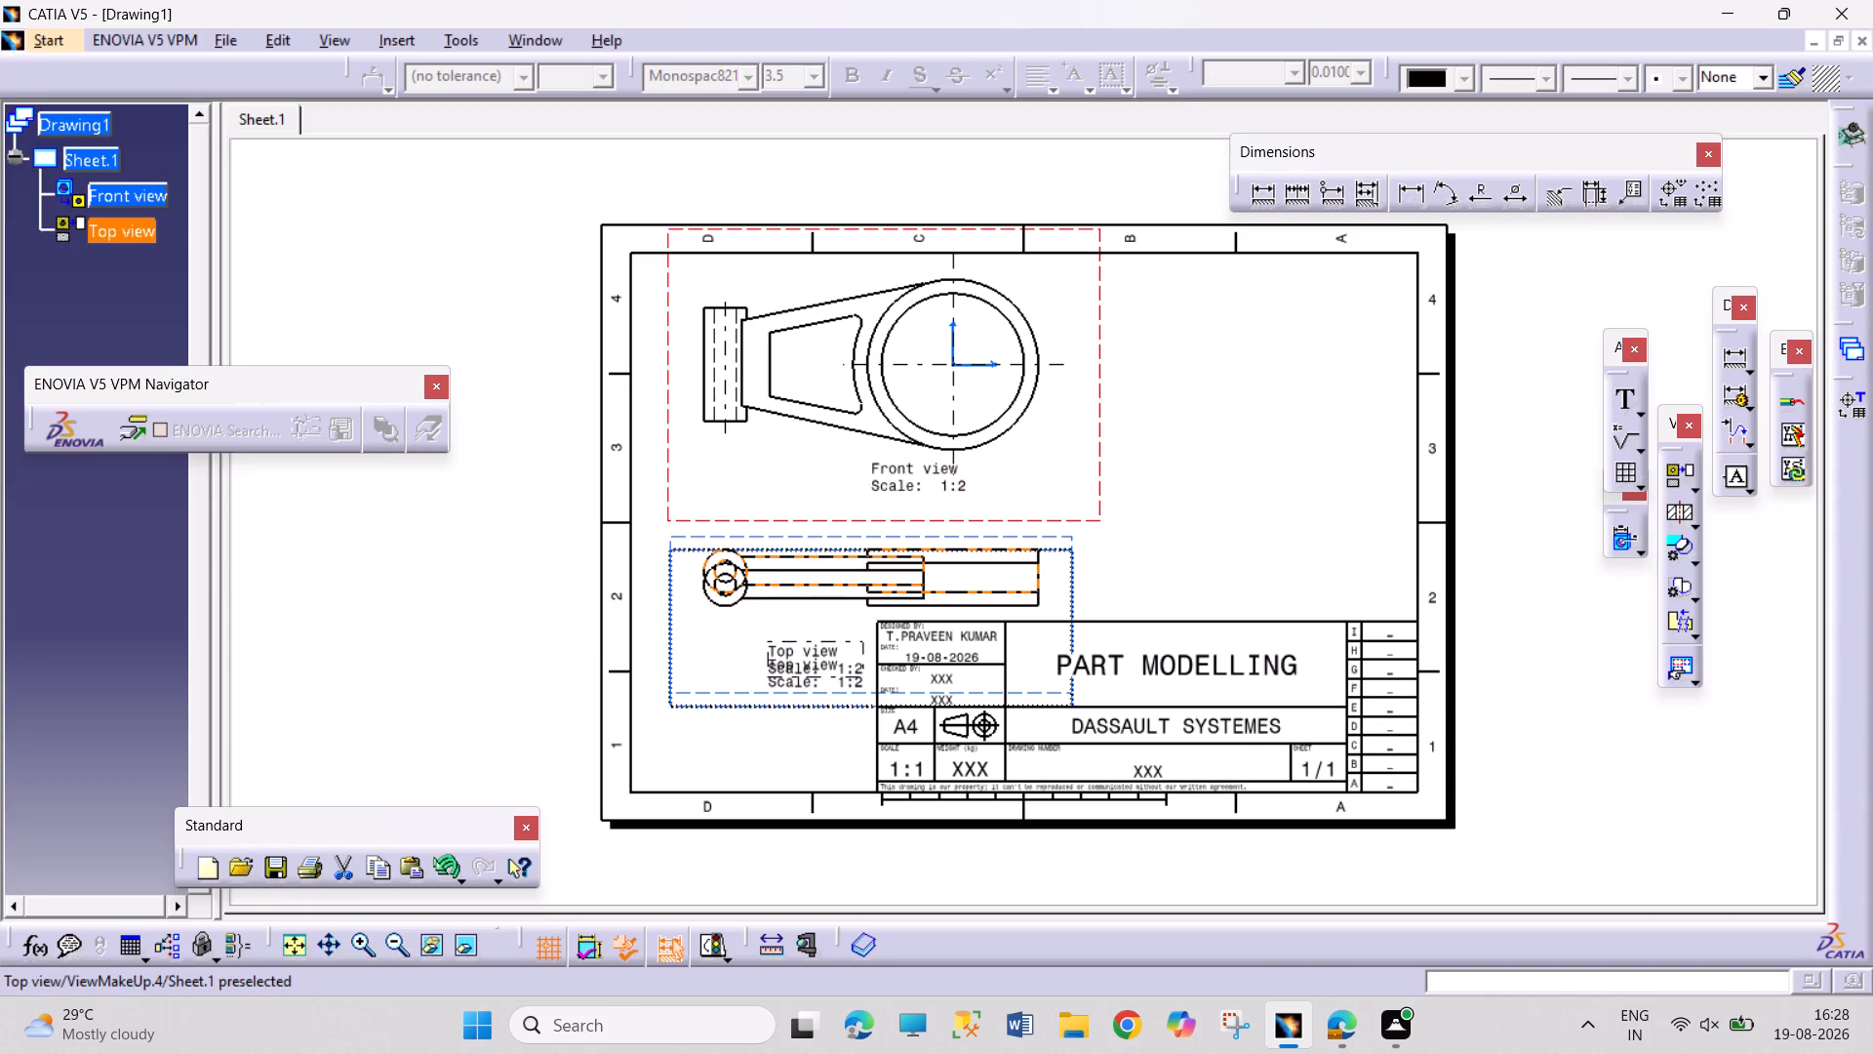
{"action": "left_click_drag", "start_coordinate": [1076, 592], "coordinate": [1076, 600]}
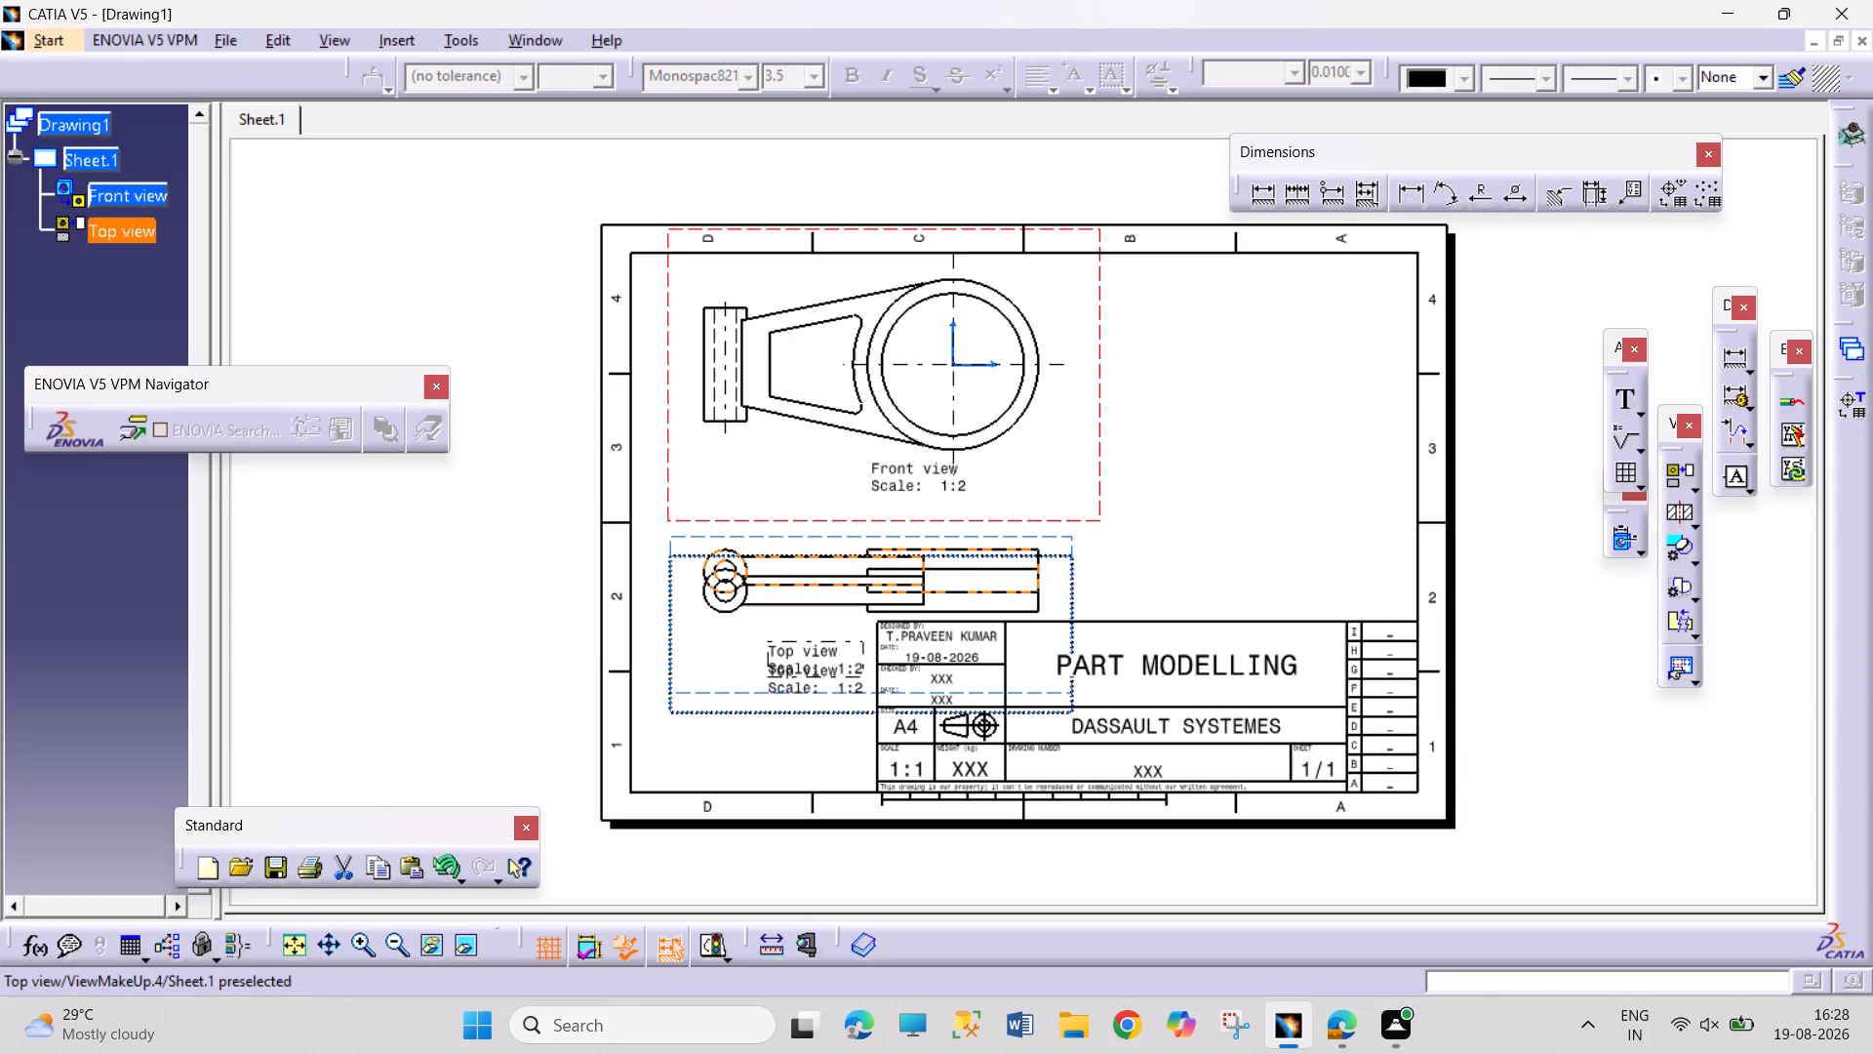
{"action": "left_click_drag", "start_coordinate": [1076, 600], "coordinate": [1076, 601]}
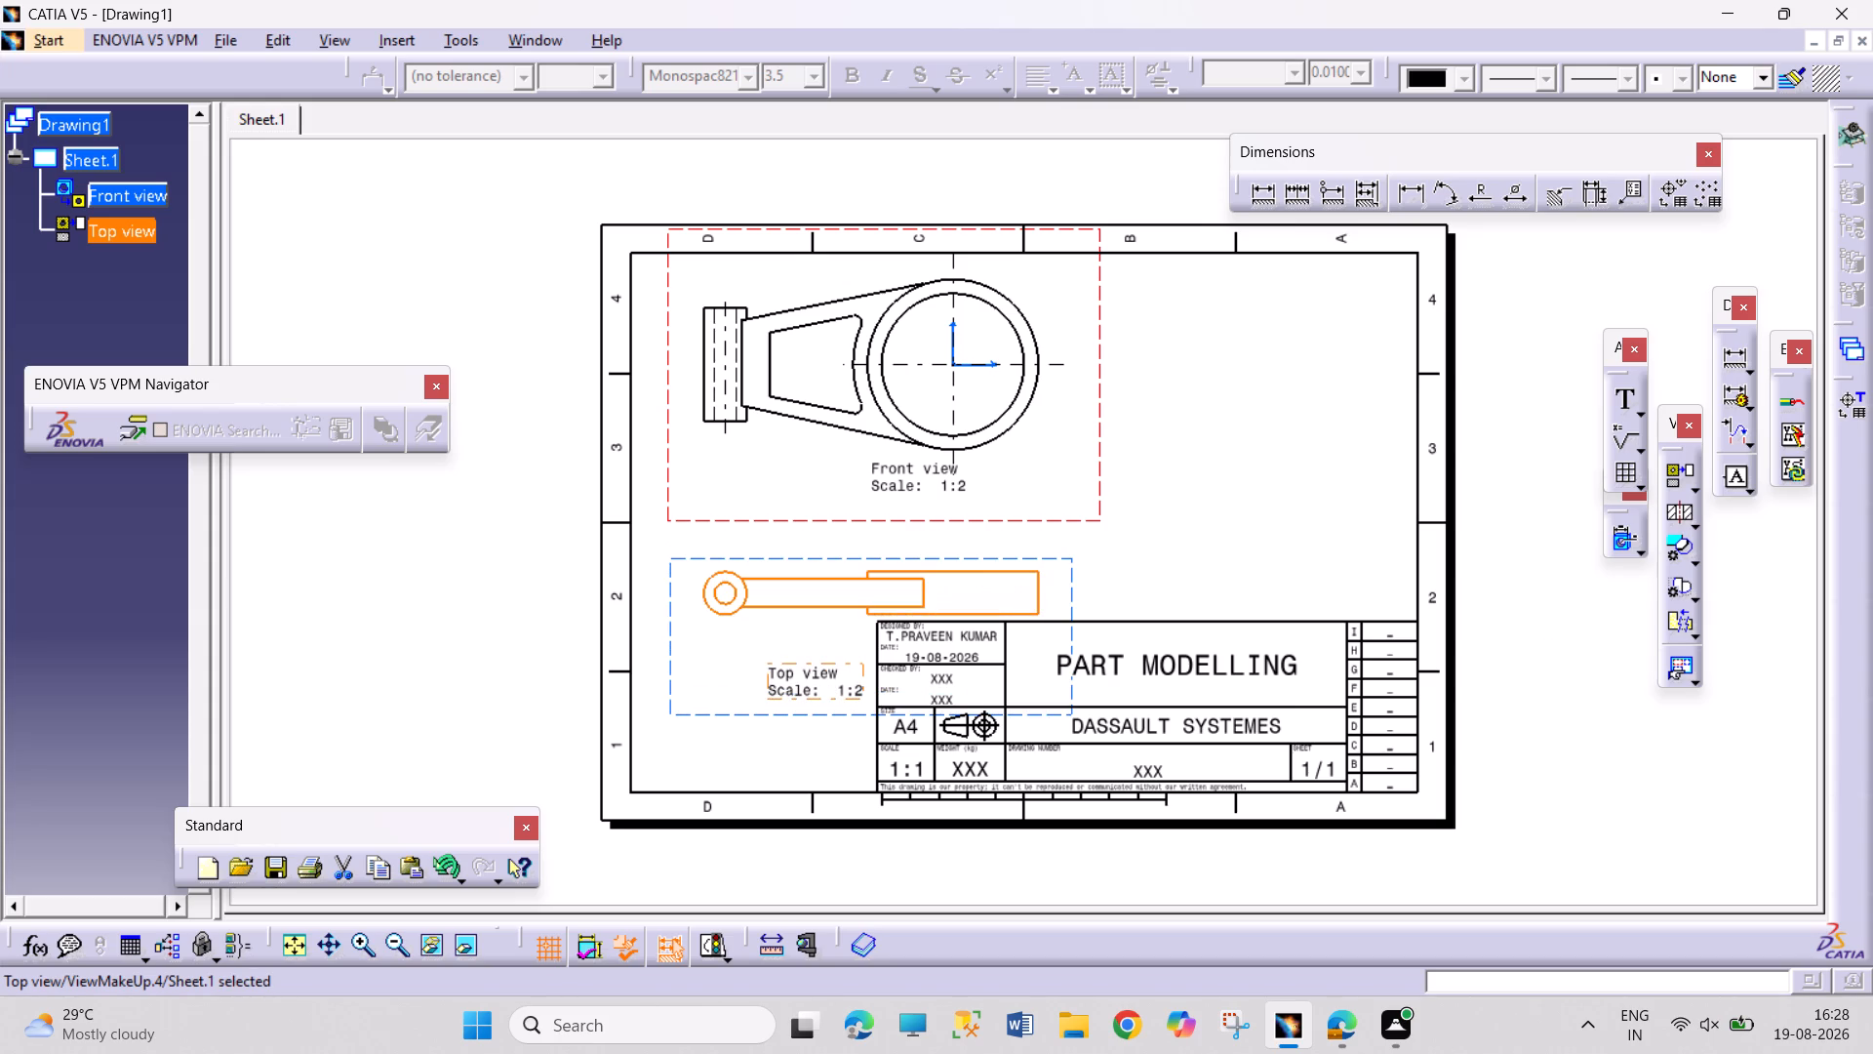
{"action": "left_click", "coordinate": [1538, 627]}
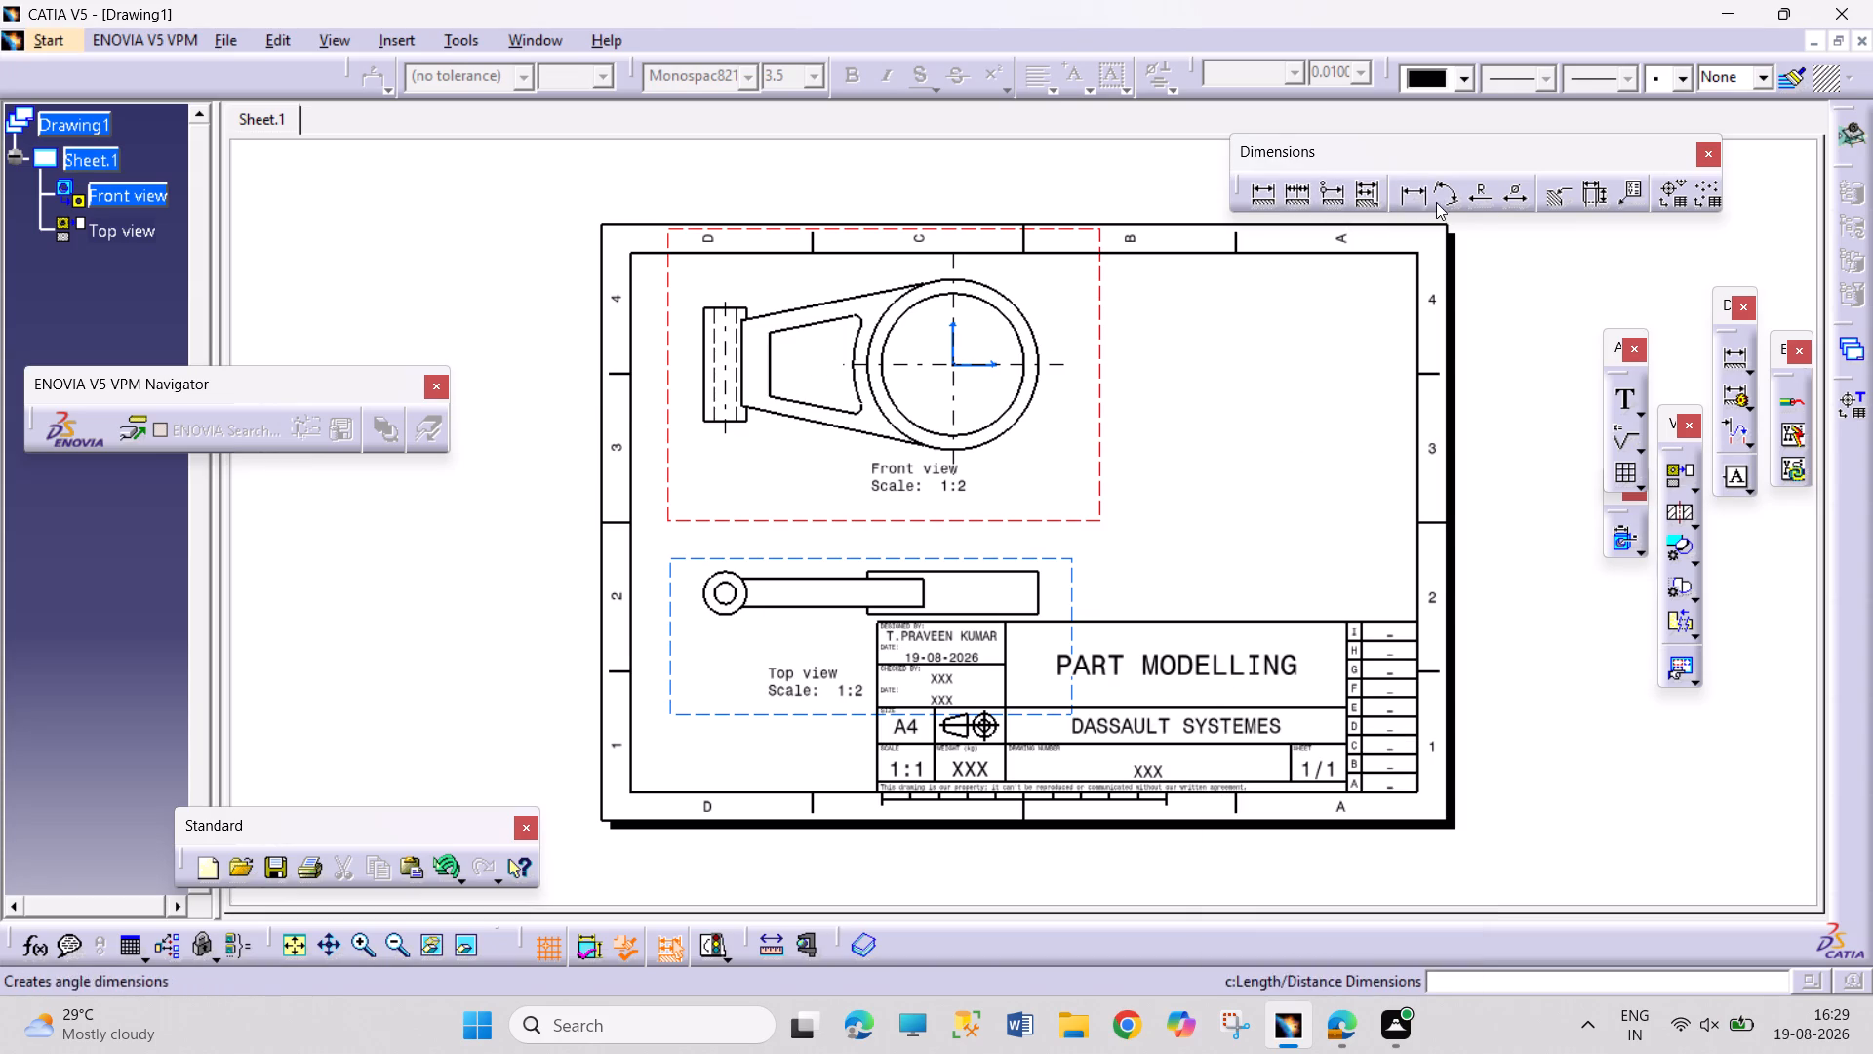
Add a diameter dimension to the small boss's inner hole in the top view, placed up and left of the boss.
{"action": "left_click", "coordinate": [1510, 192]}
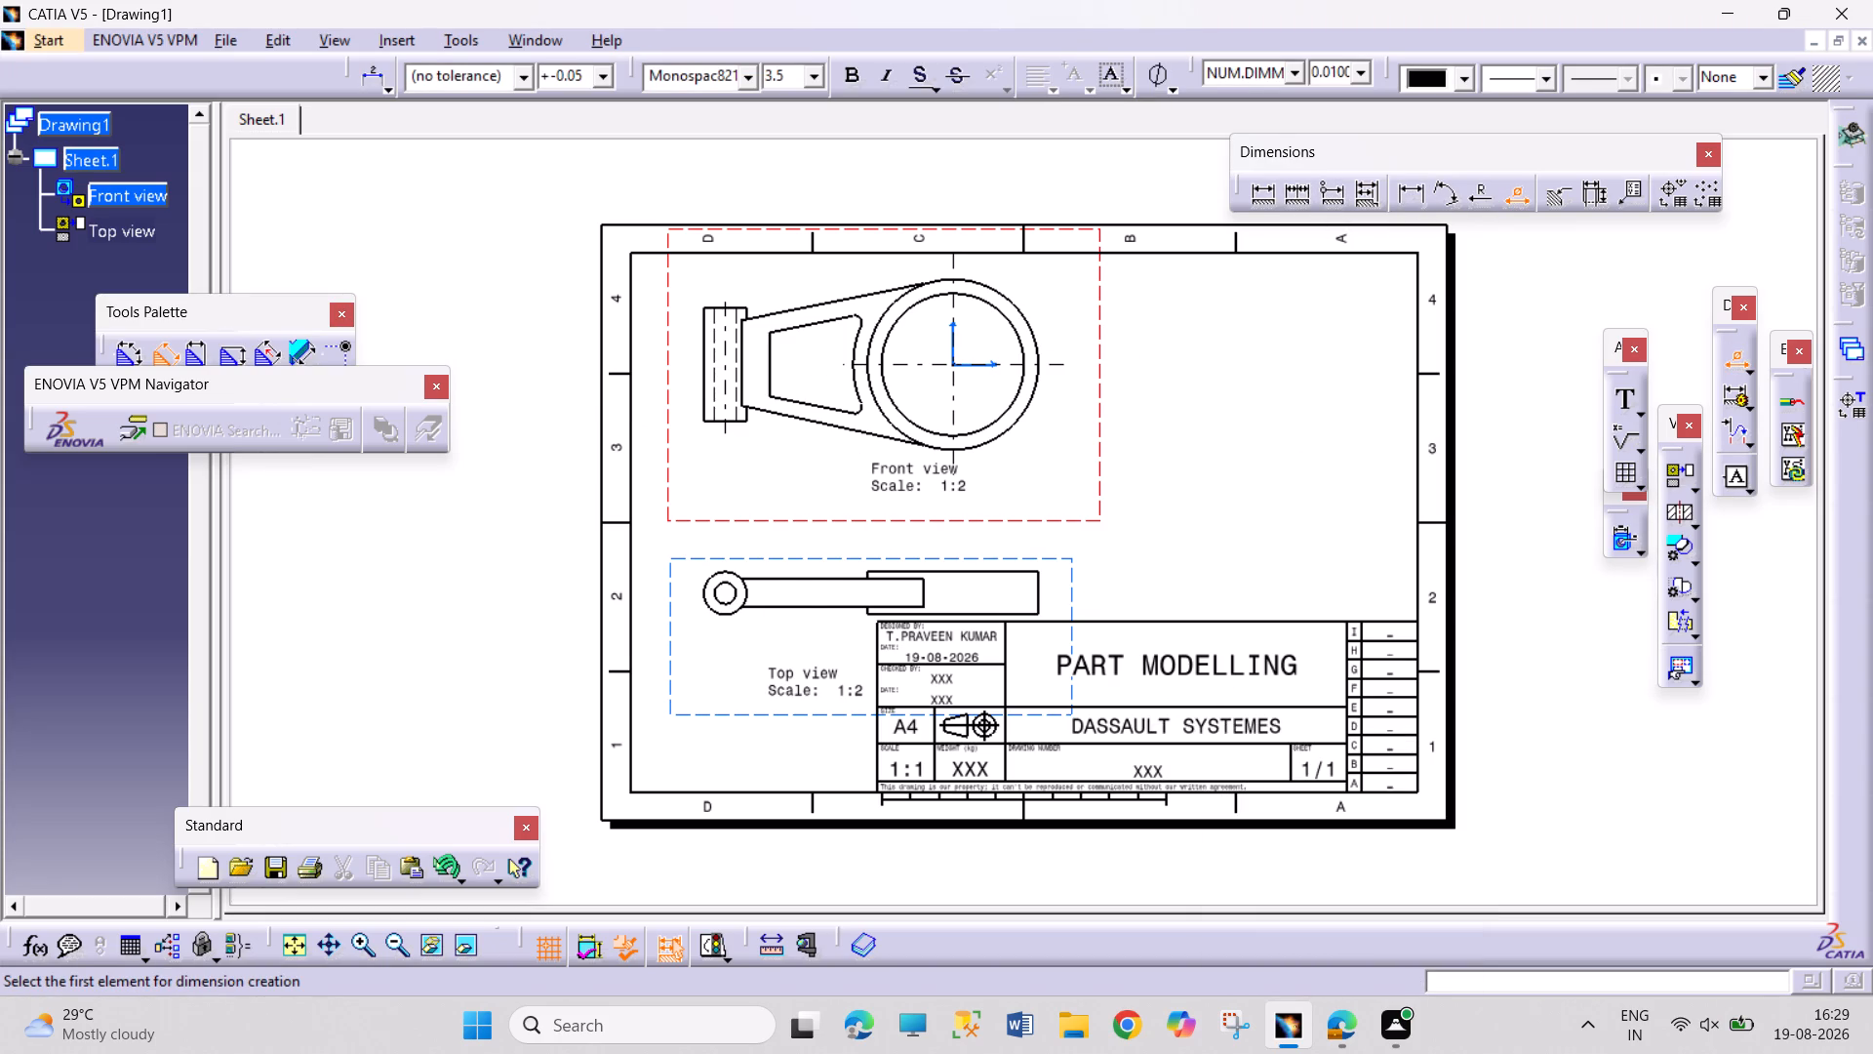
{"action": "left_click", "coordinate": [729, 600]}
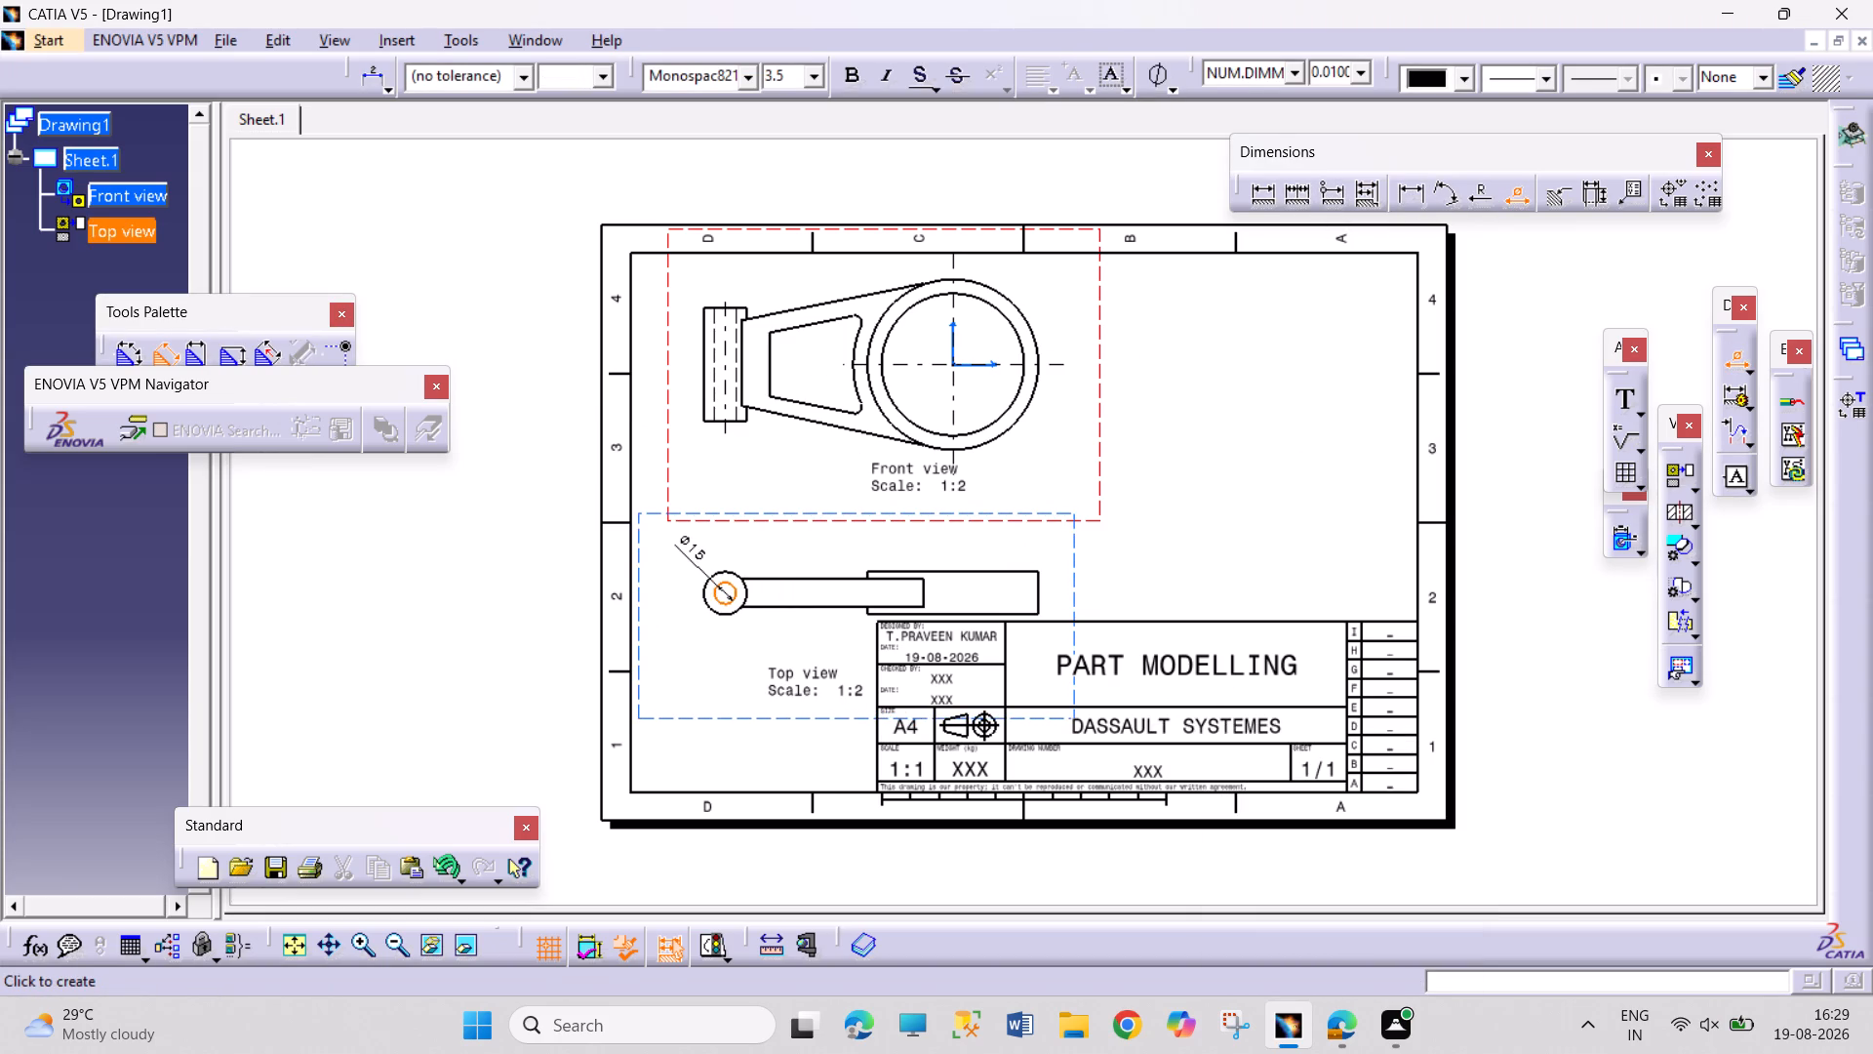
{"action": "left_click", "coordinate": [683, 555]}
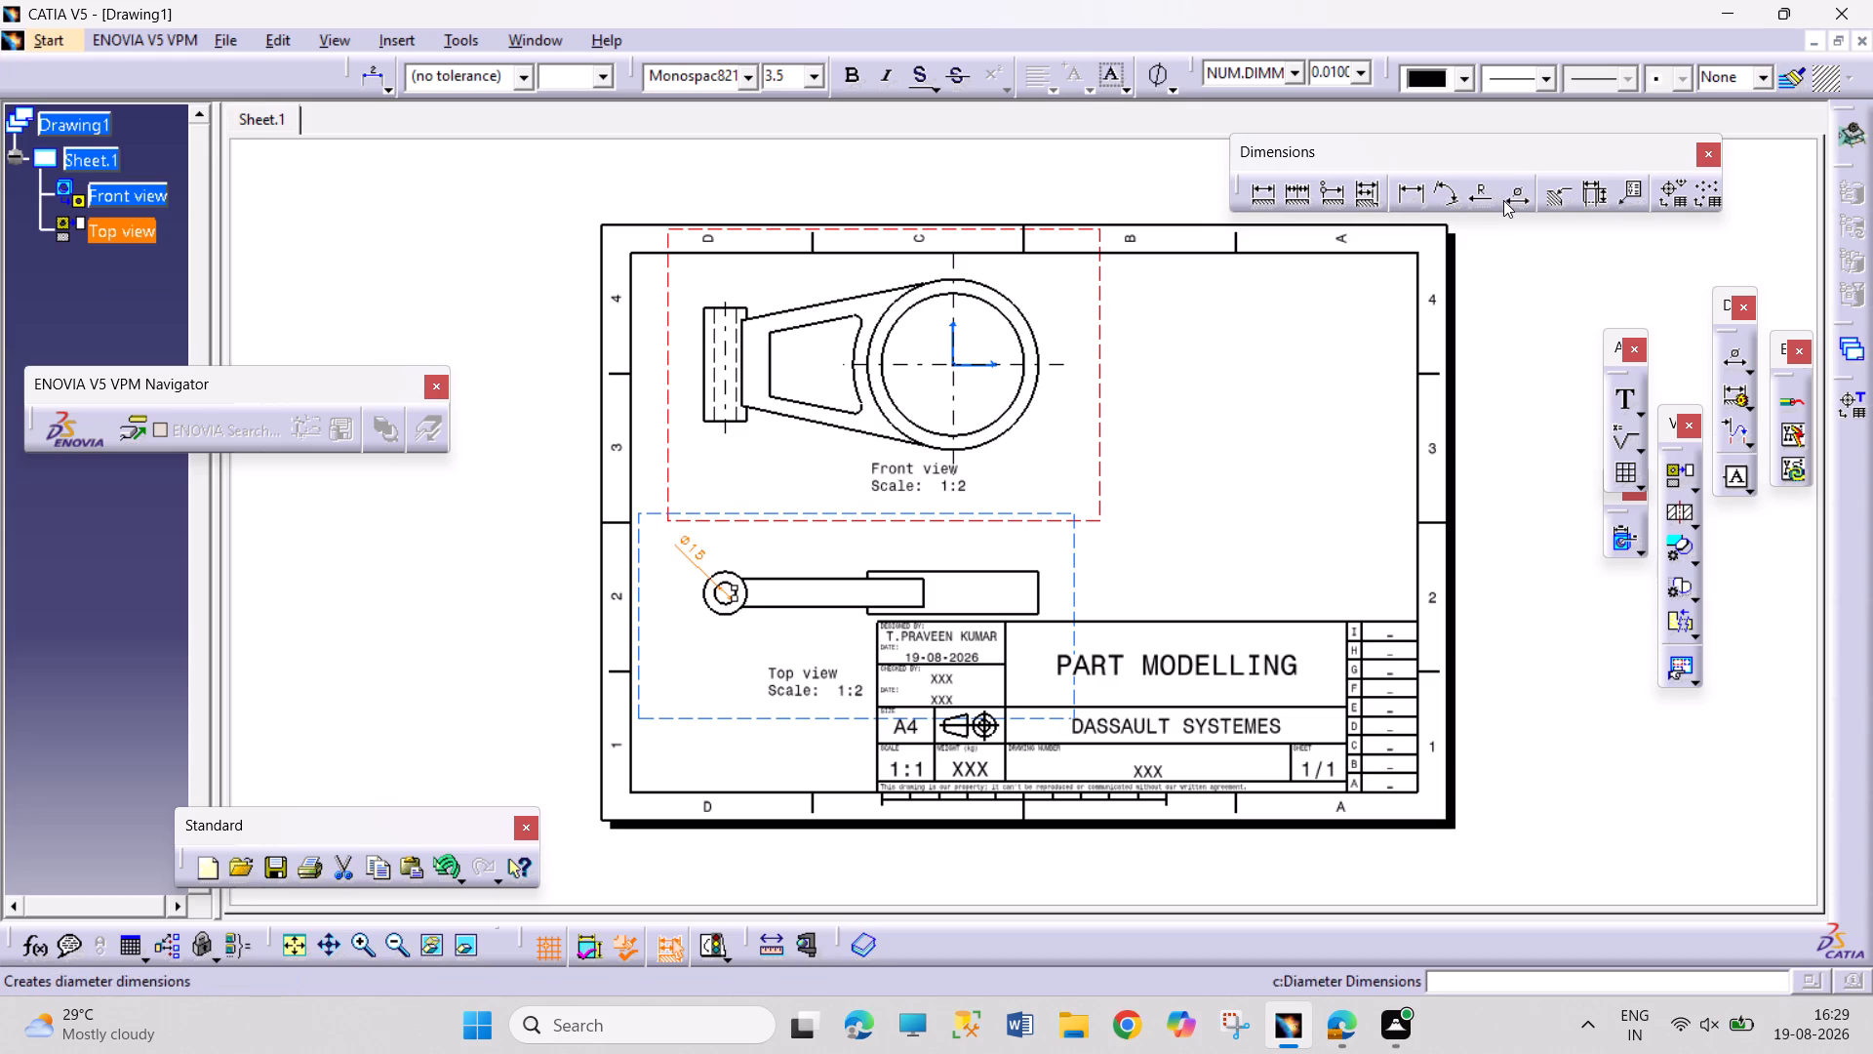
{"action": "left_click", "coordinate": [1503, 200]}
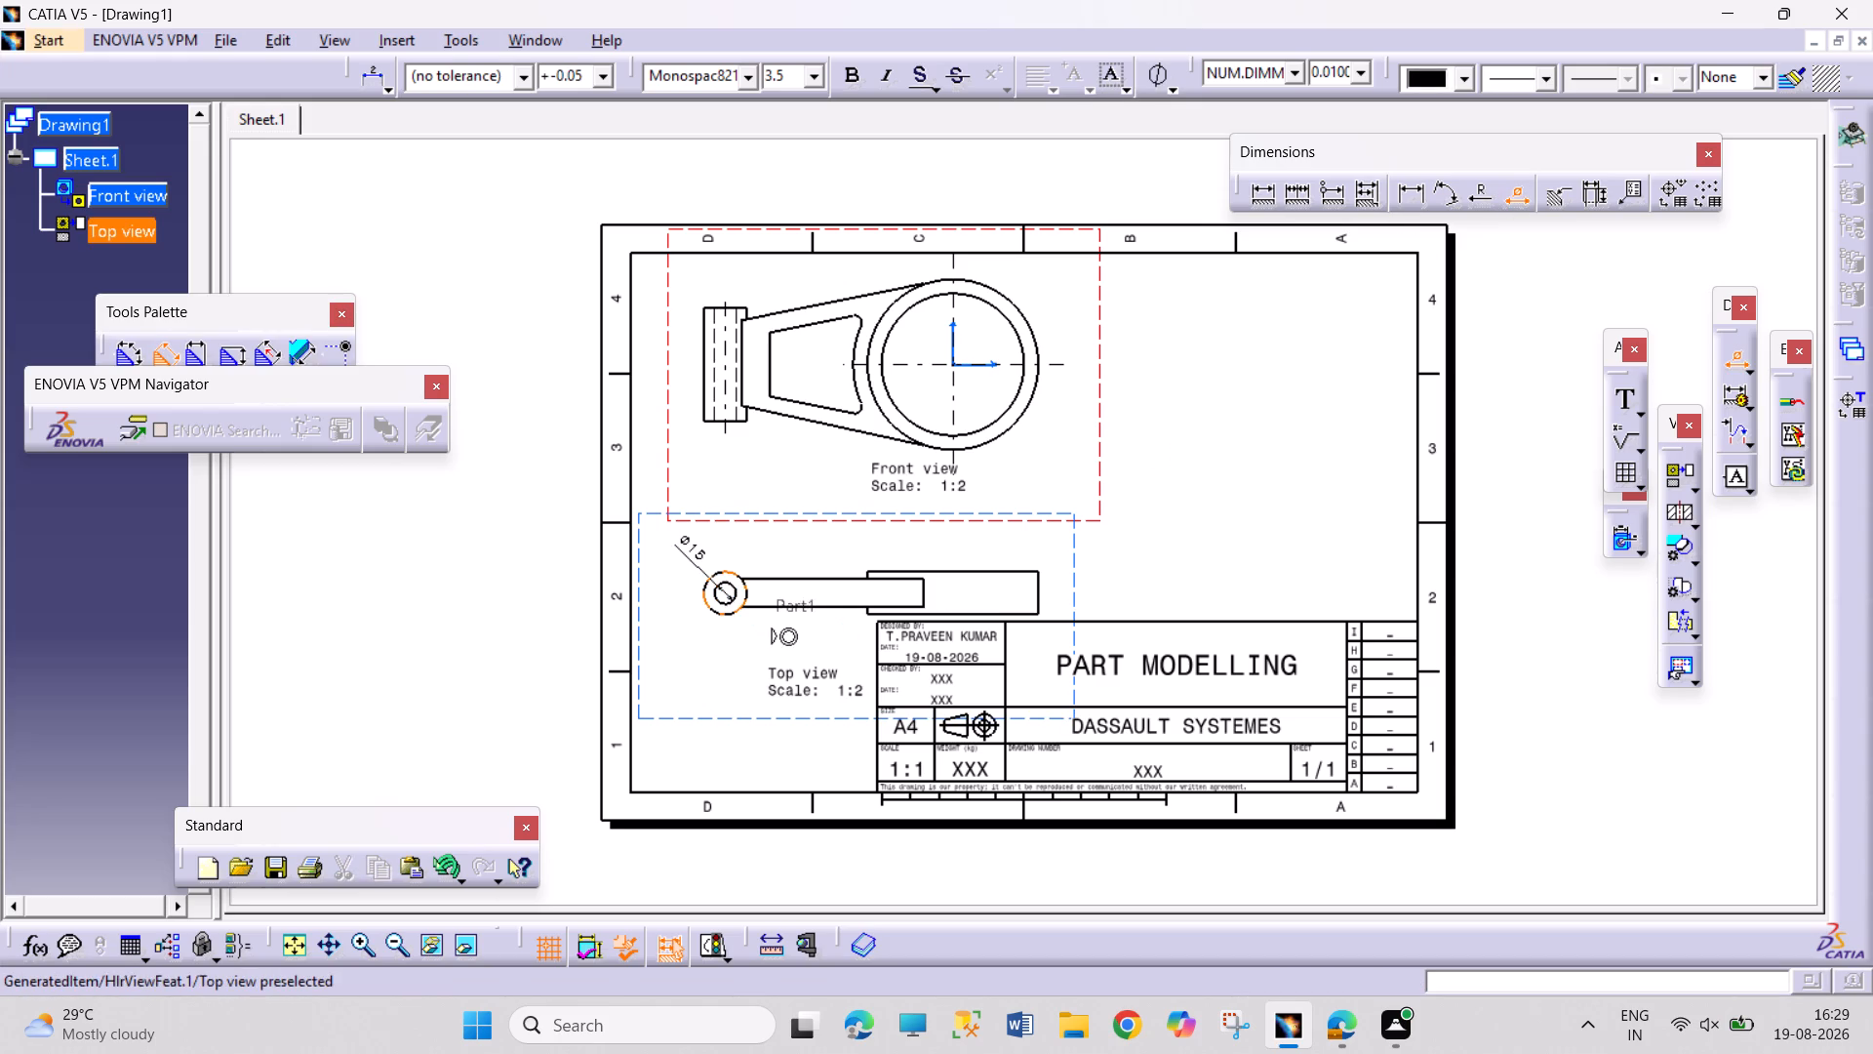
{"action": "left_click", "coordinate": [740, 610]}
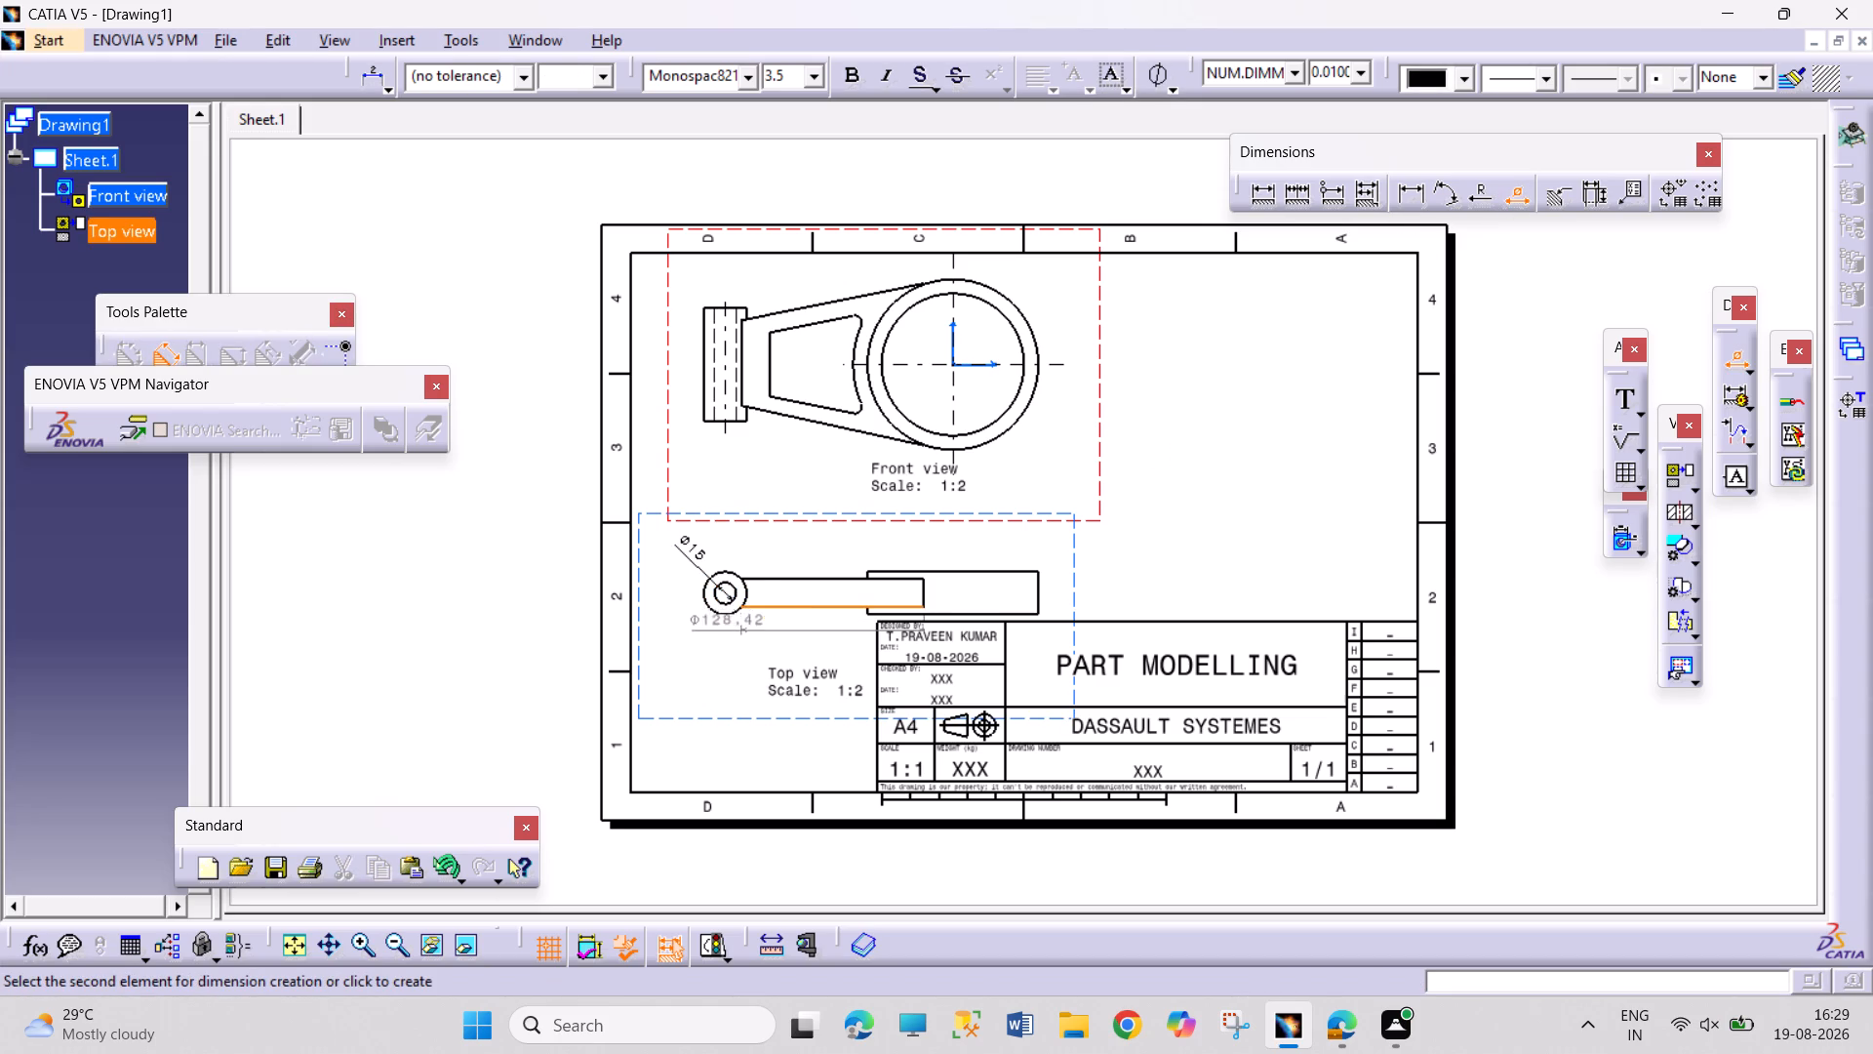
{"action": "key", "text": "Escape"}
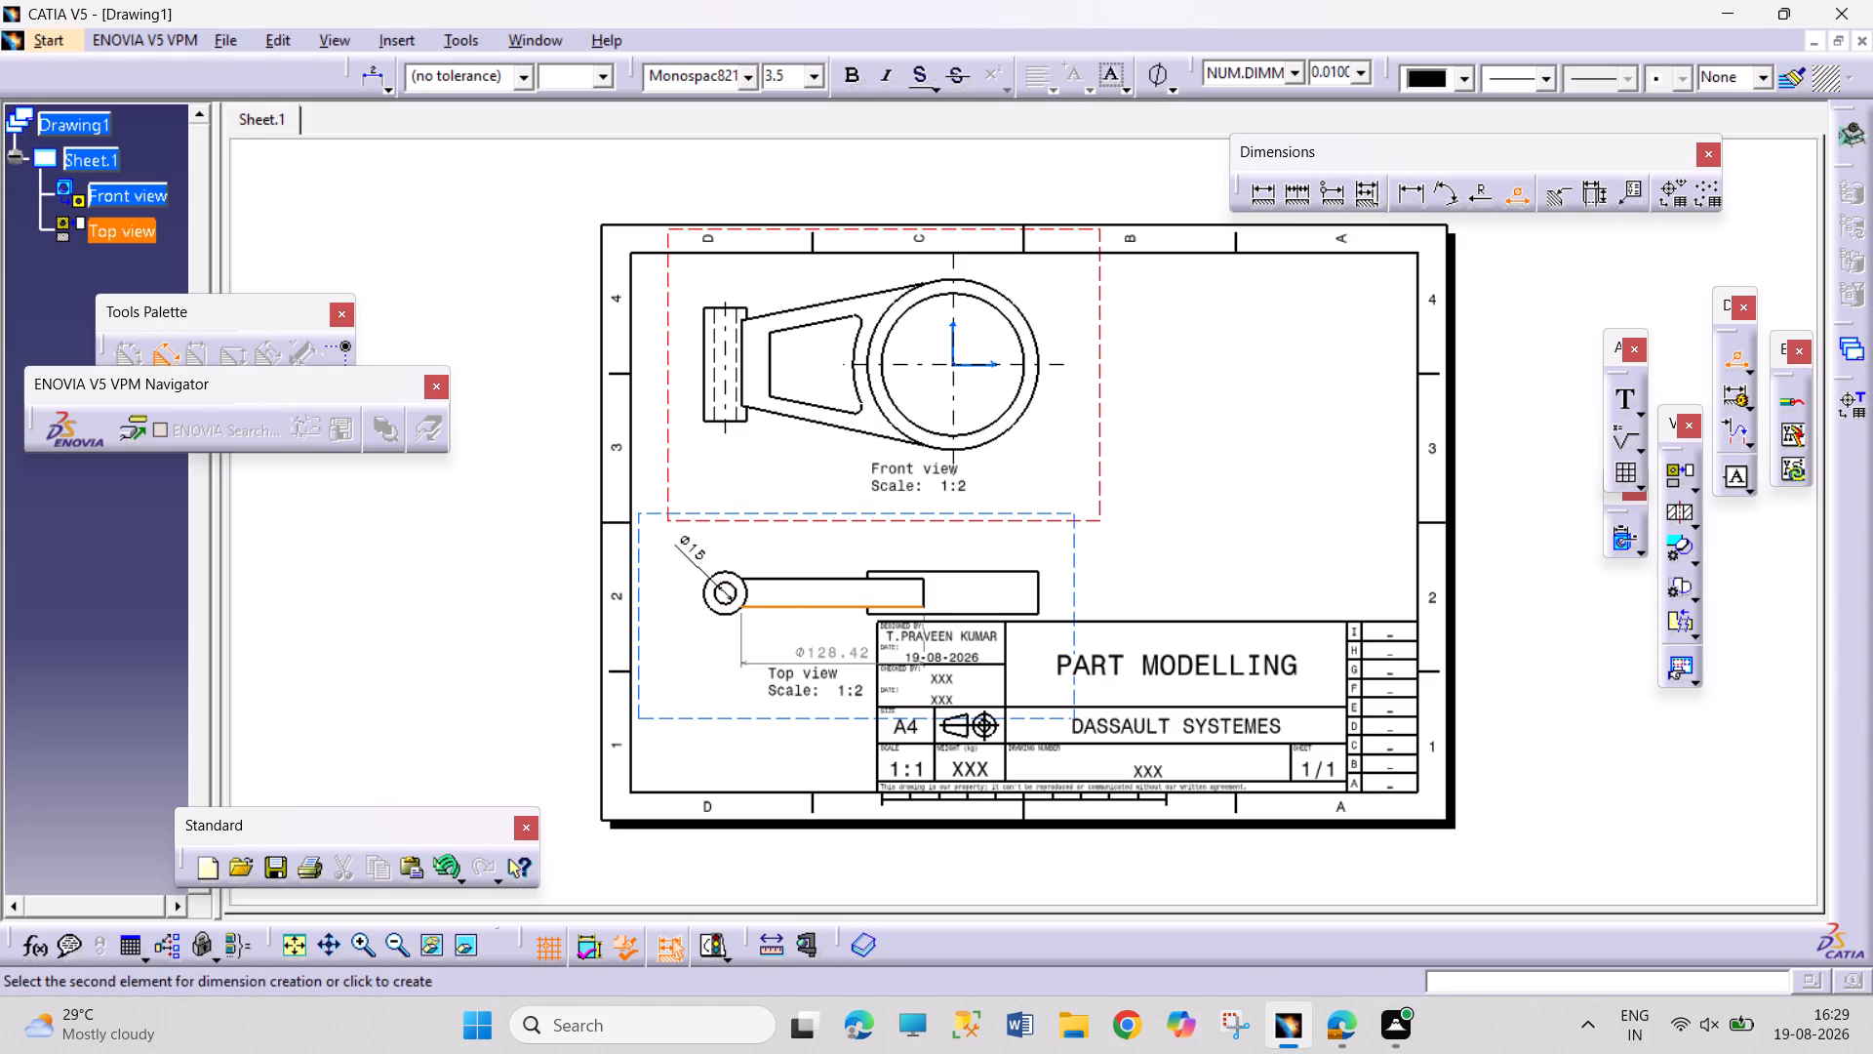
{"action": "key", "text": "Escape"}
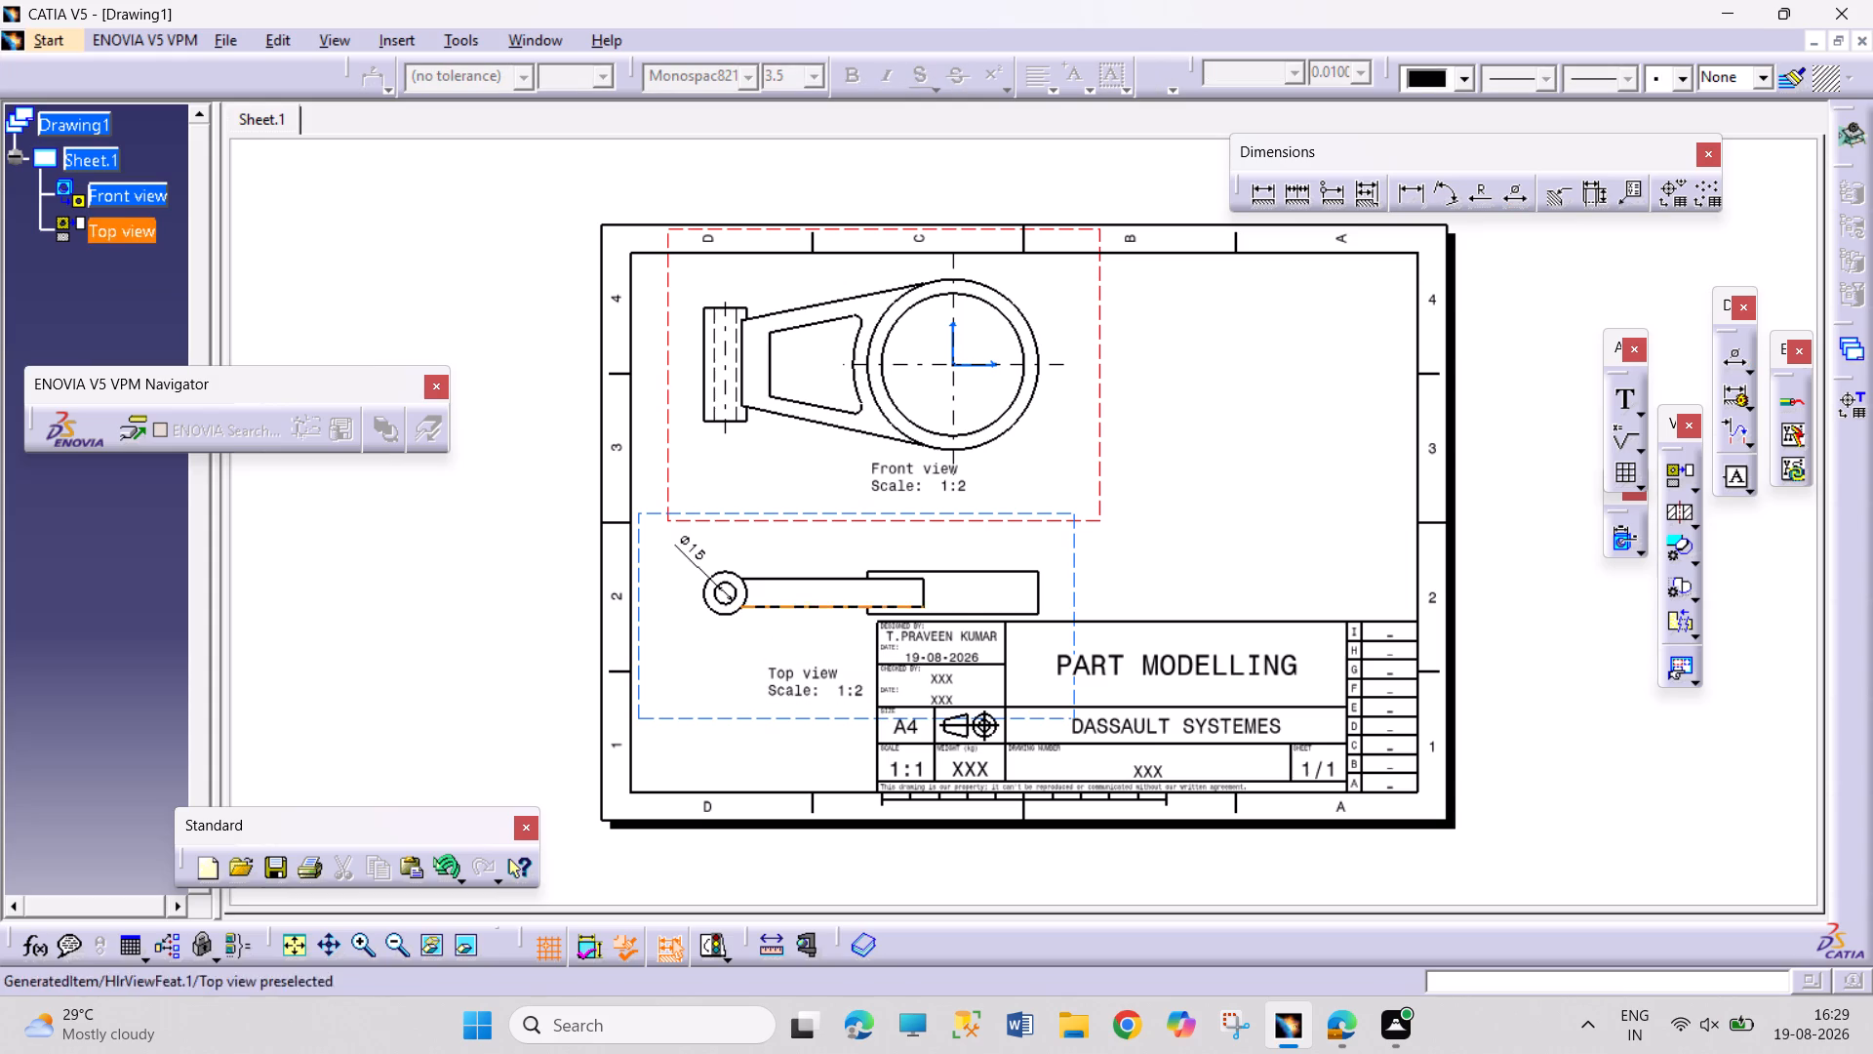
Add a diameter dimension to the small boss's outer circle in the top view, placed to its left.
{"action": "left_click", "coordinate": [1511, 196]}
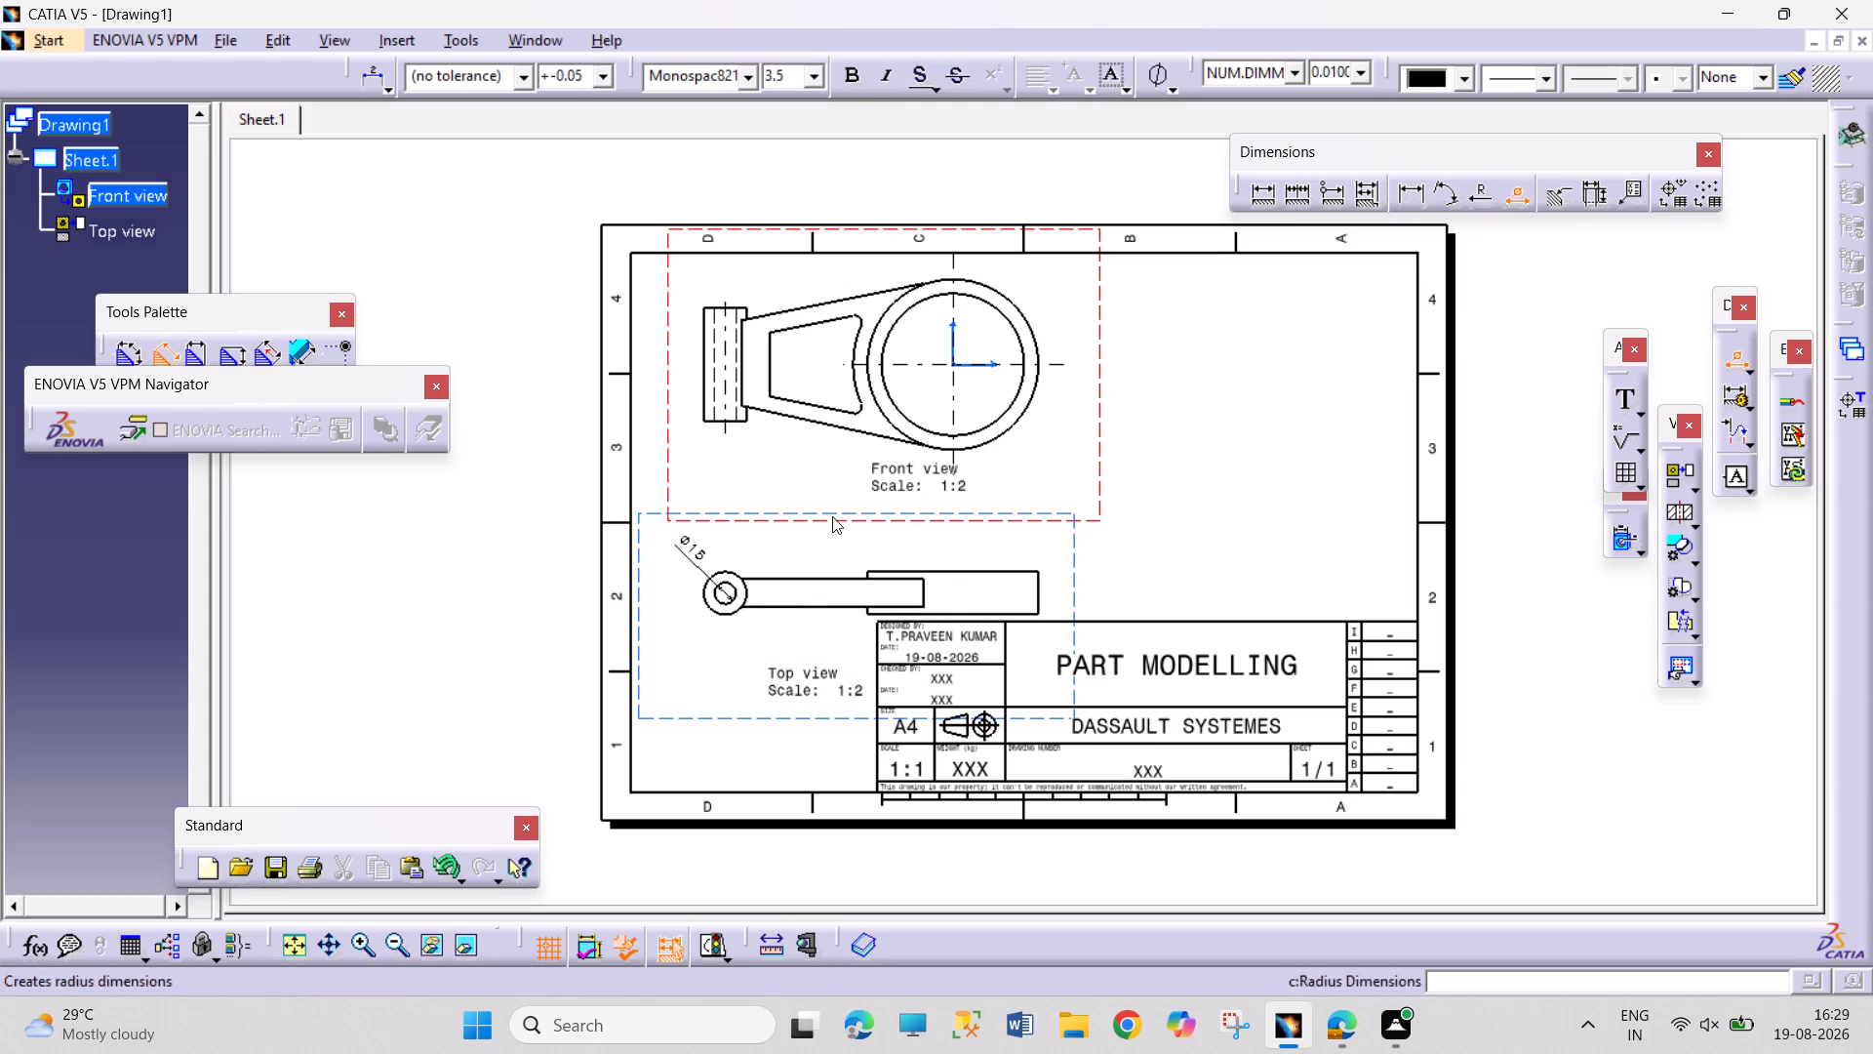
{"action": "left_click", "coordinate": [728, 617]}
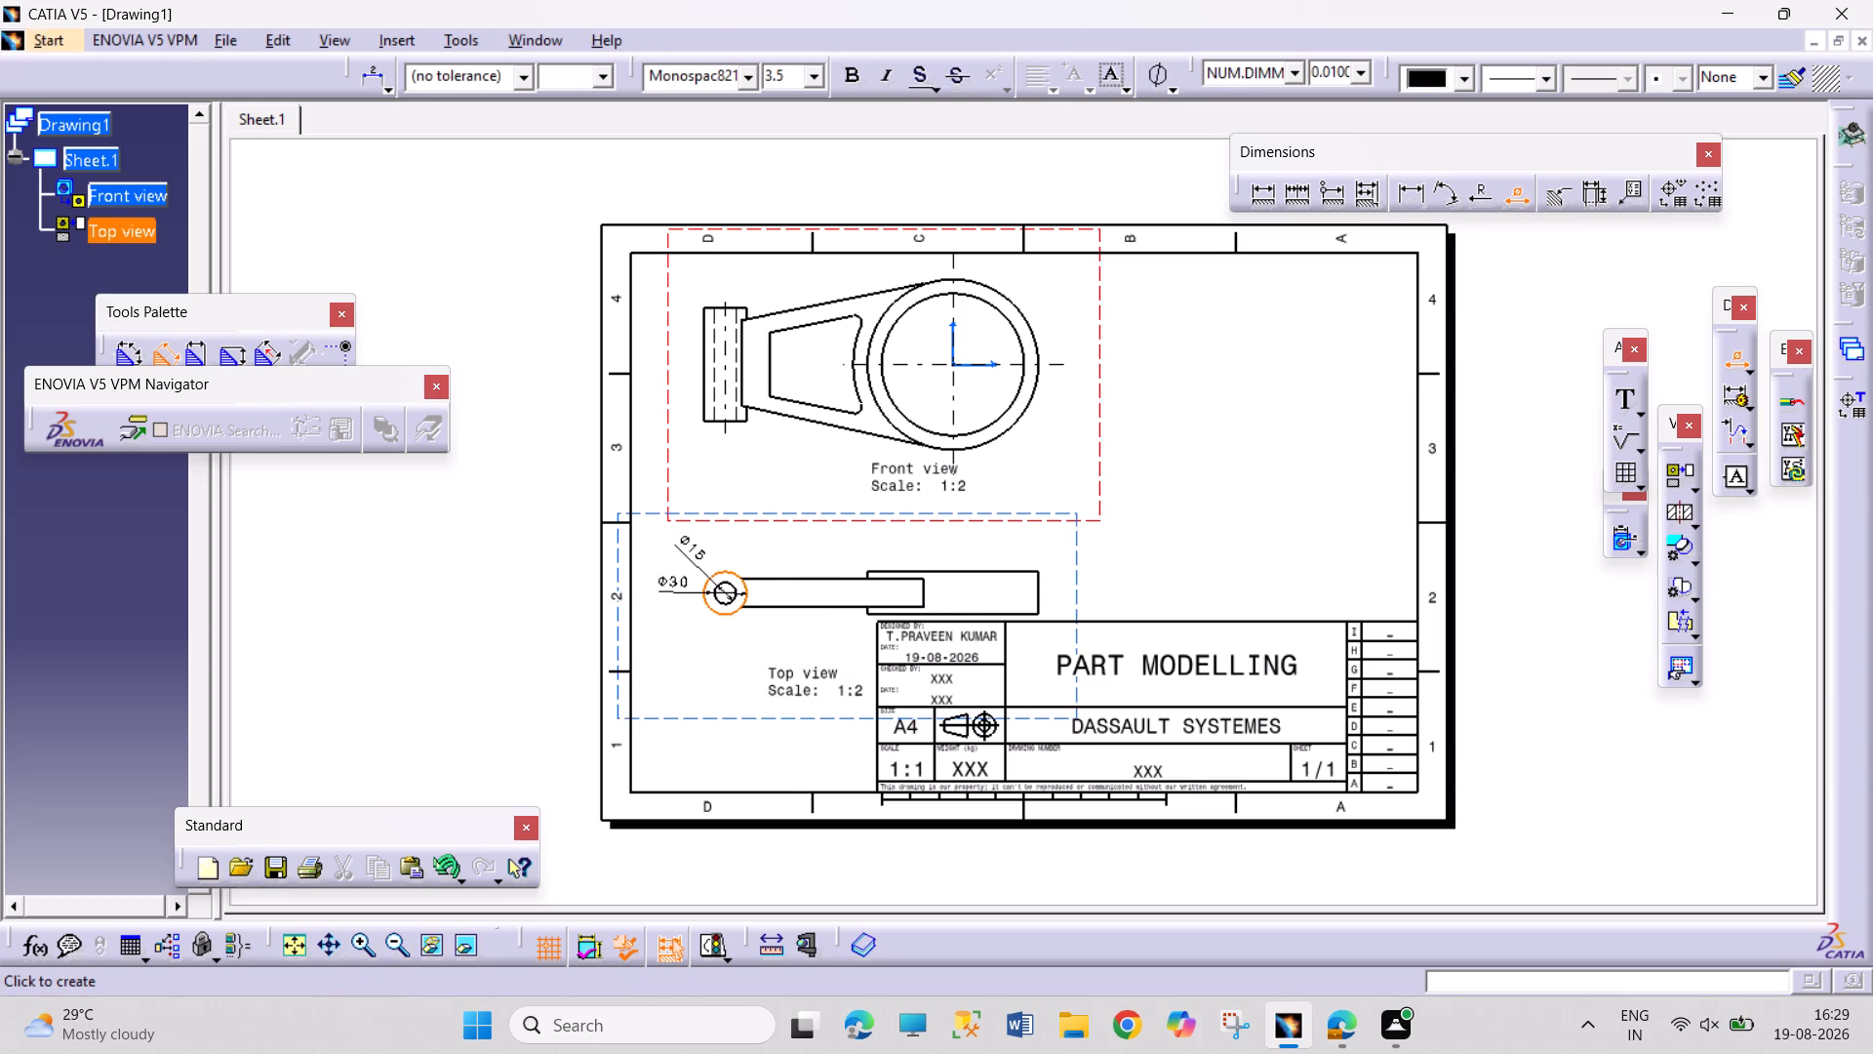
{"action": "left_click", "coordinate": [666, 580]}
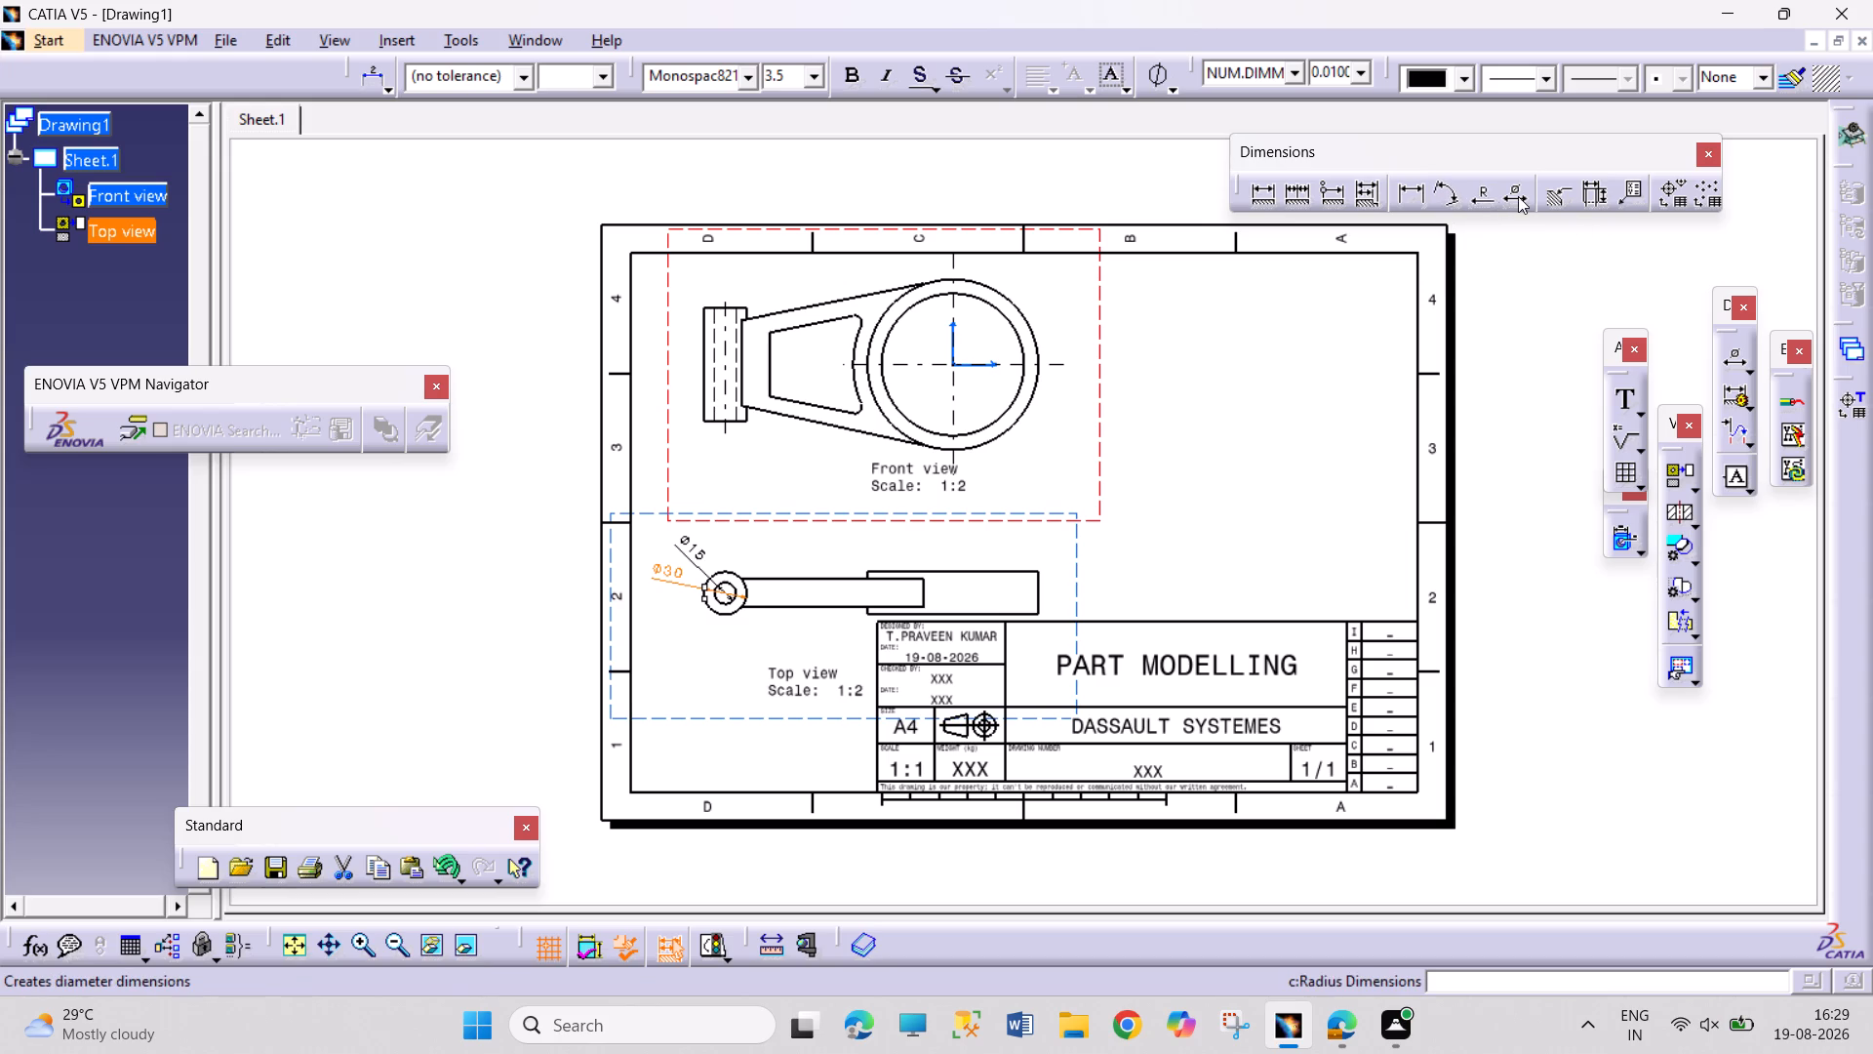
{"action": "left_click", "coordinate": [1300, 496]}
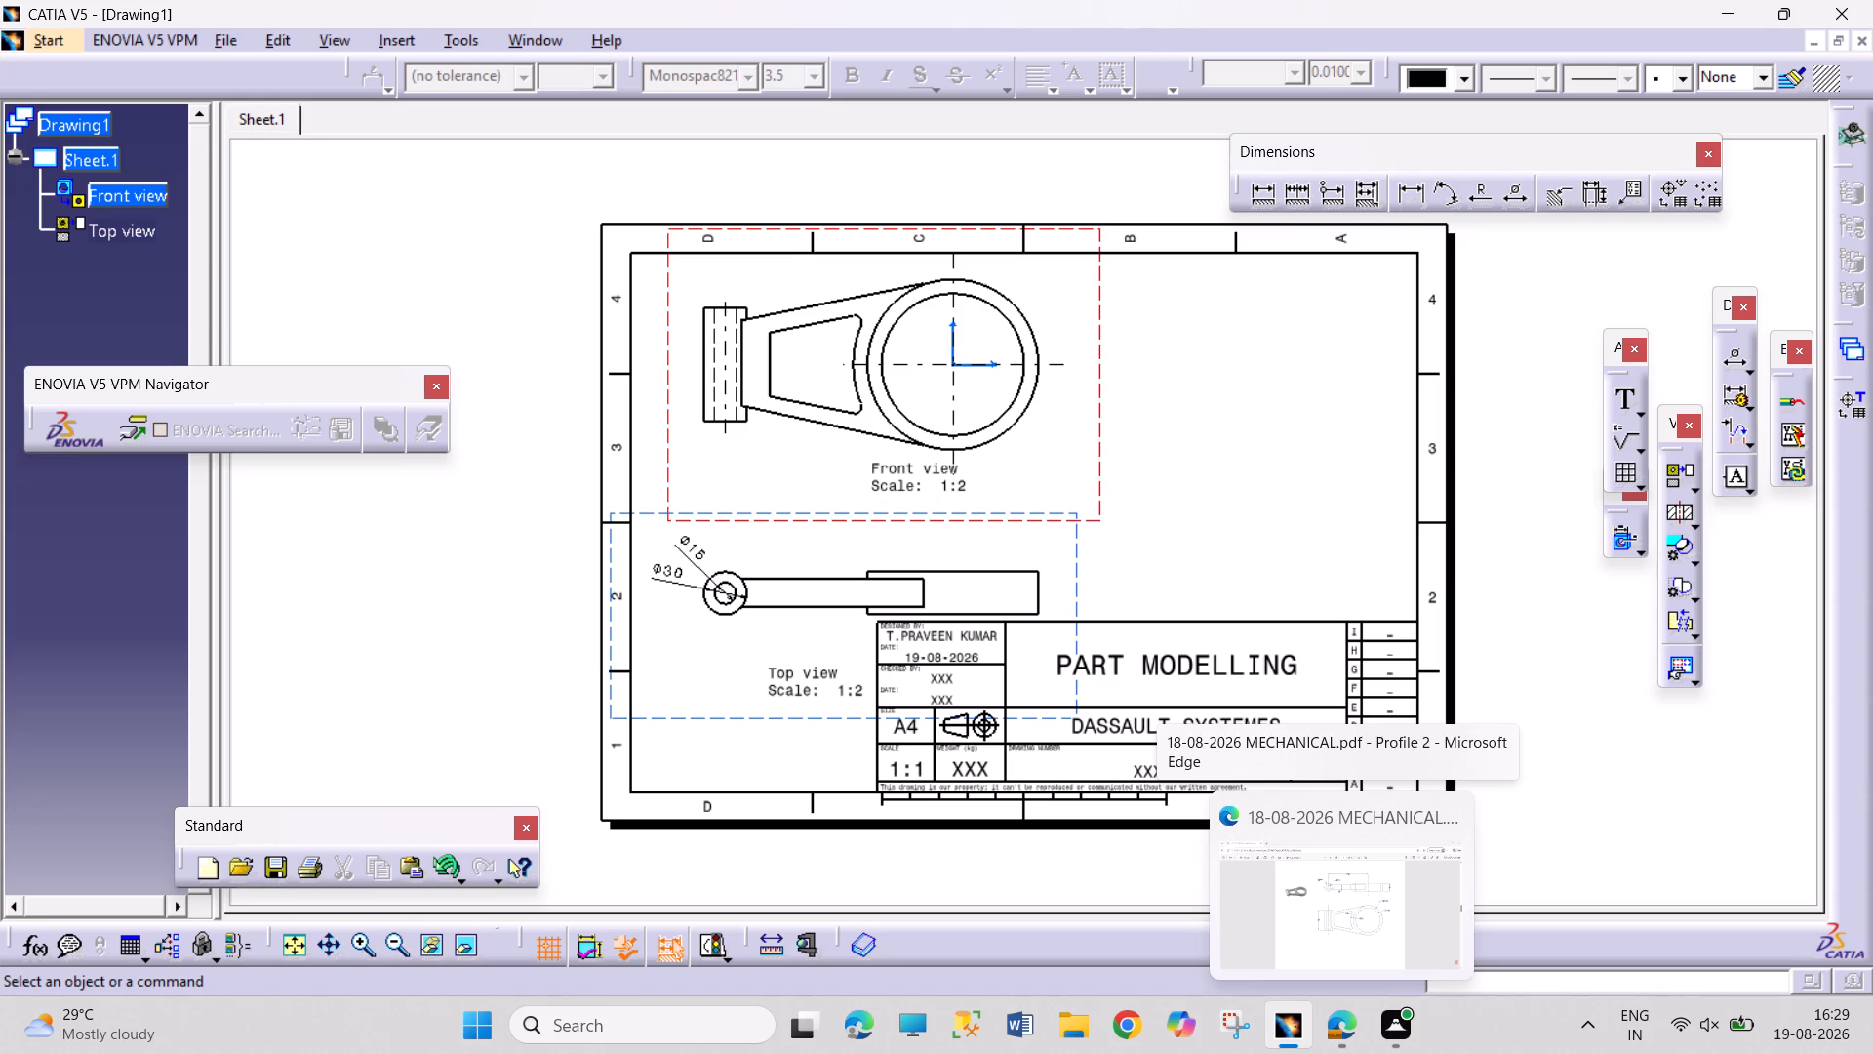
Dimension the arm's thickness between its two long edges in the top view, placing the value below the arm.
{"action": "left_click", "coordinate": [1415, 193]}
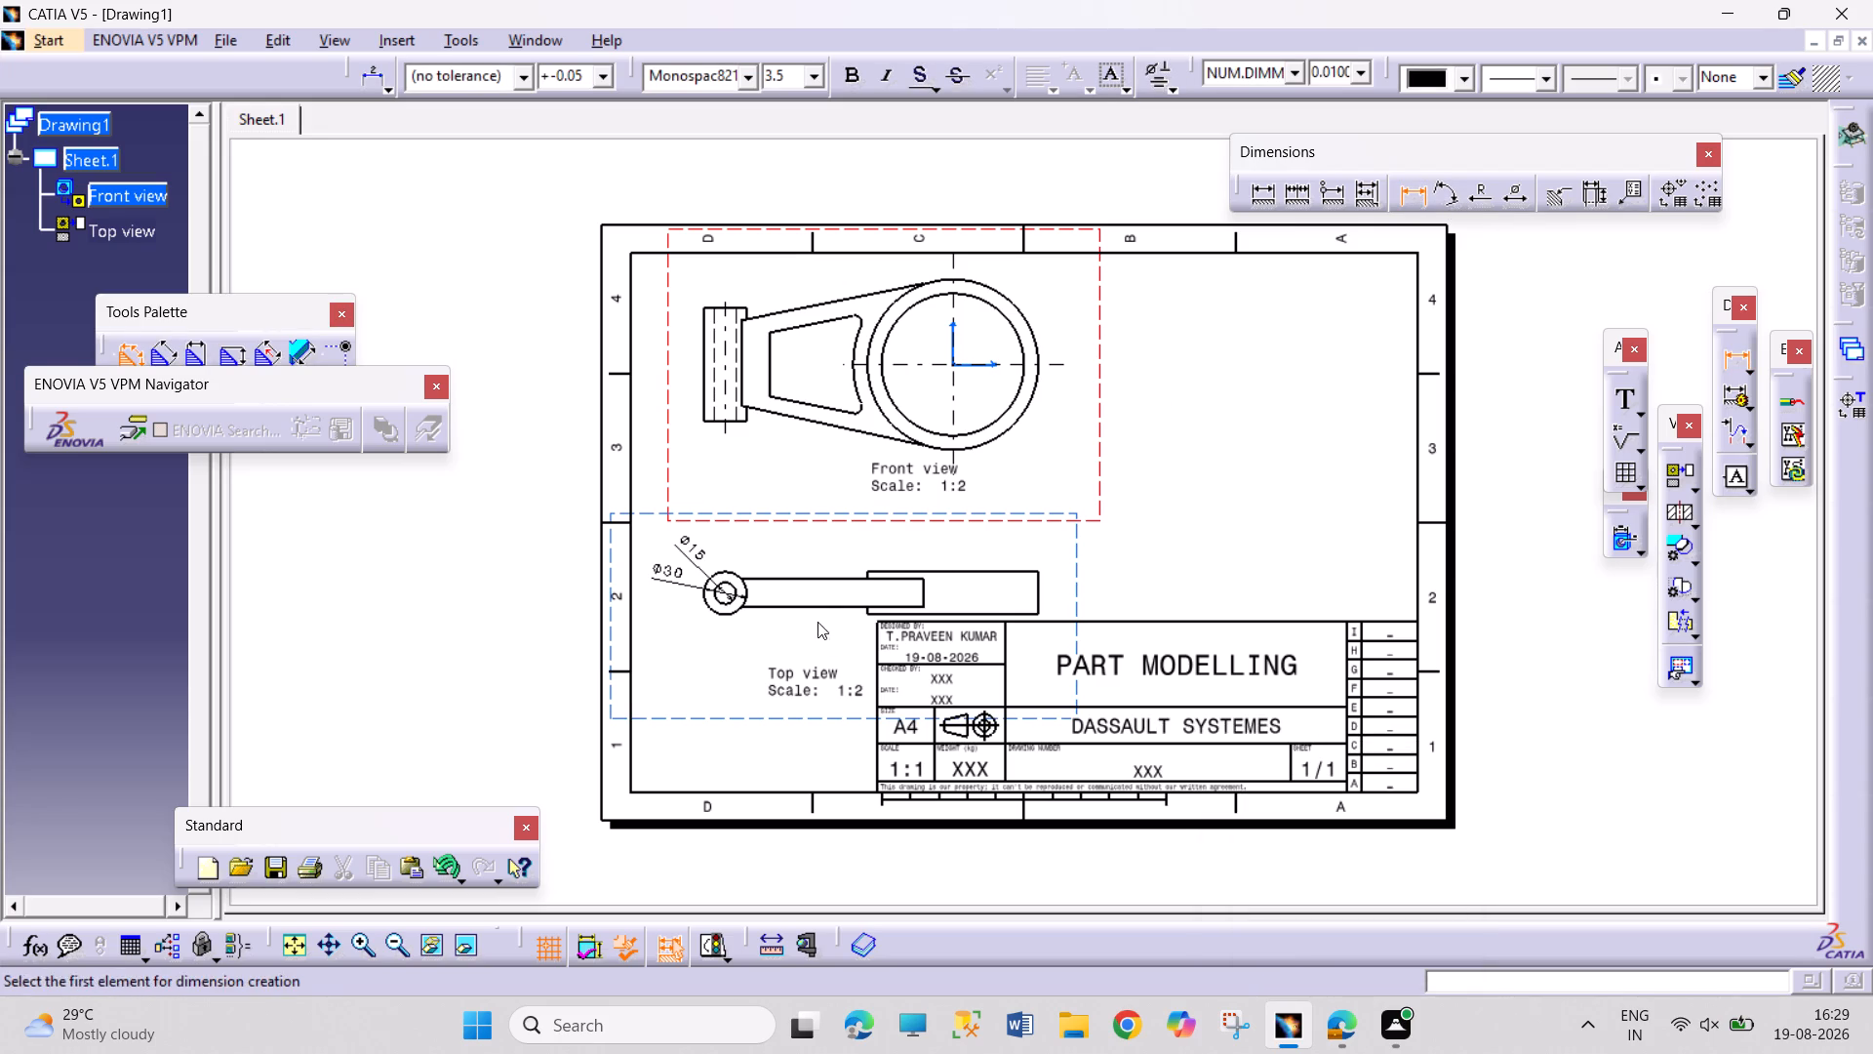
{"action": "left_click", "coordinate": [798, 577]}
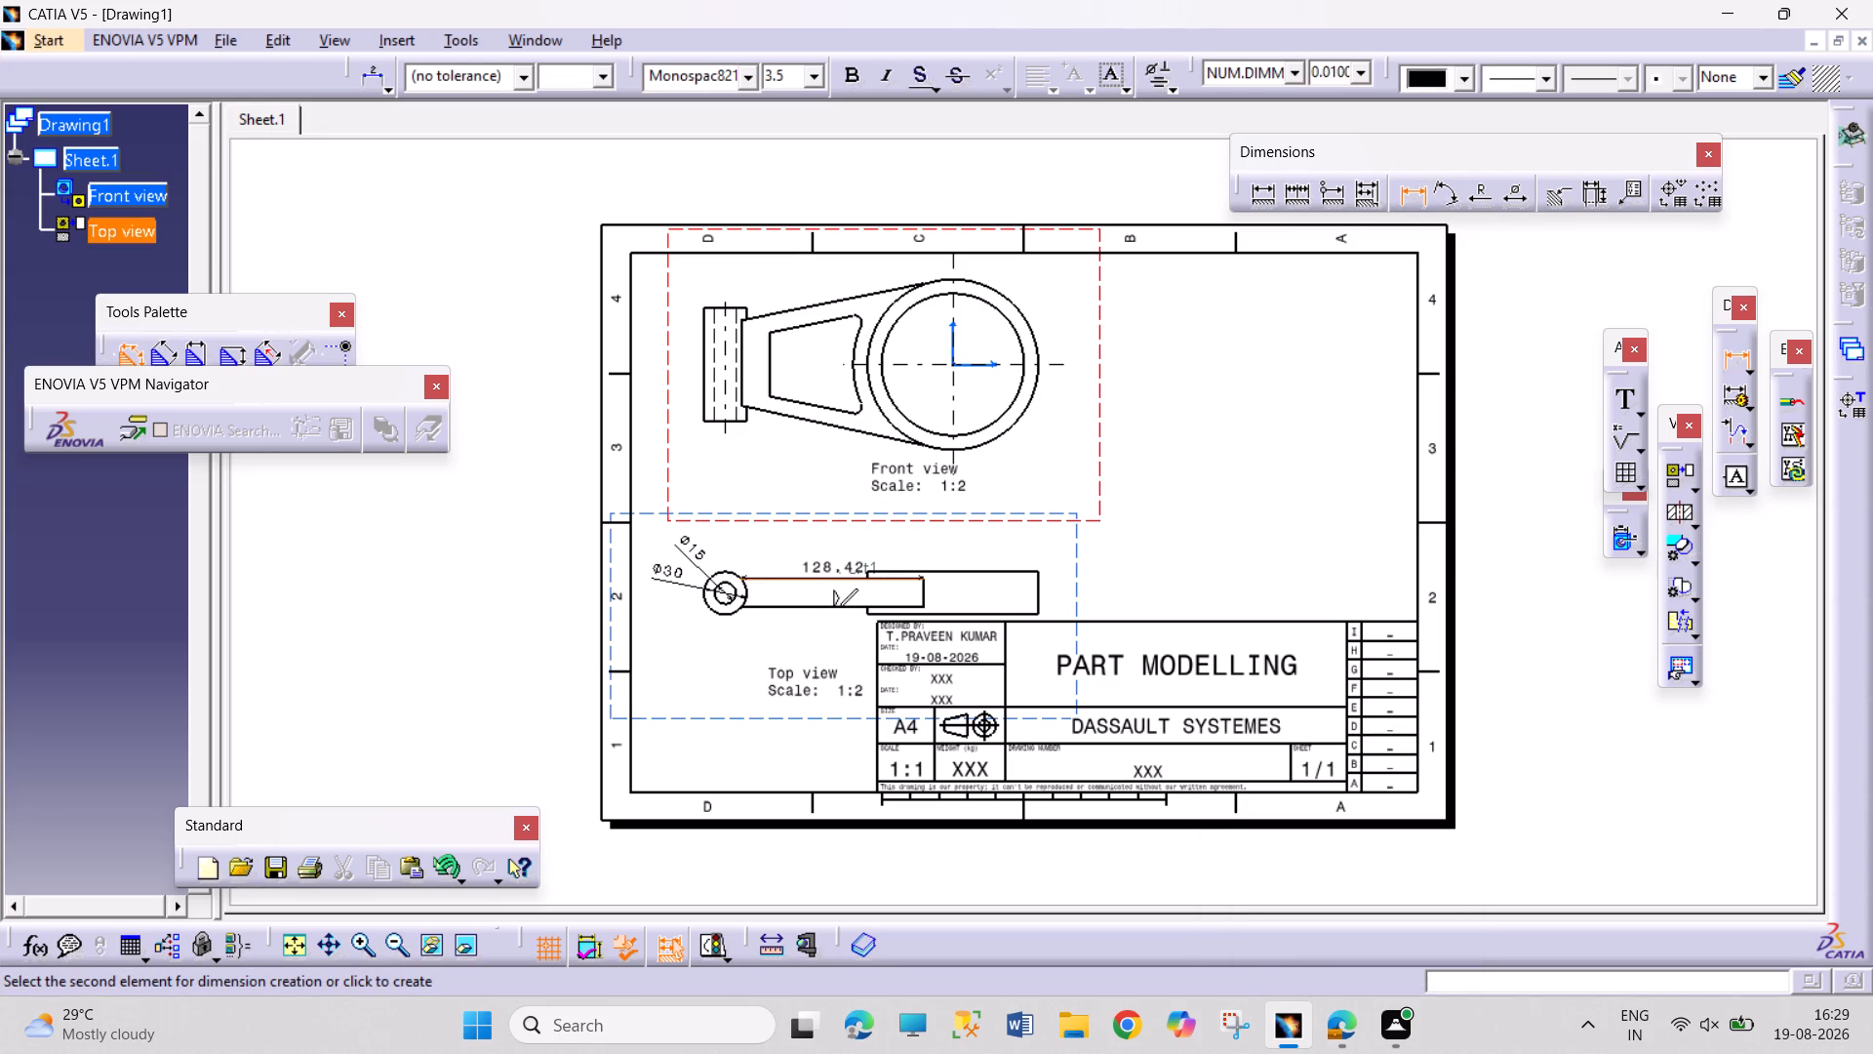
{"action": "left_click", "coordinate": [809, 605]}
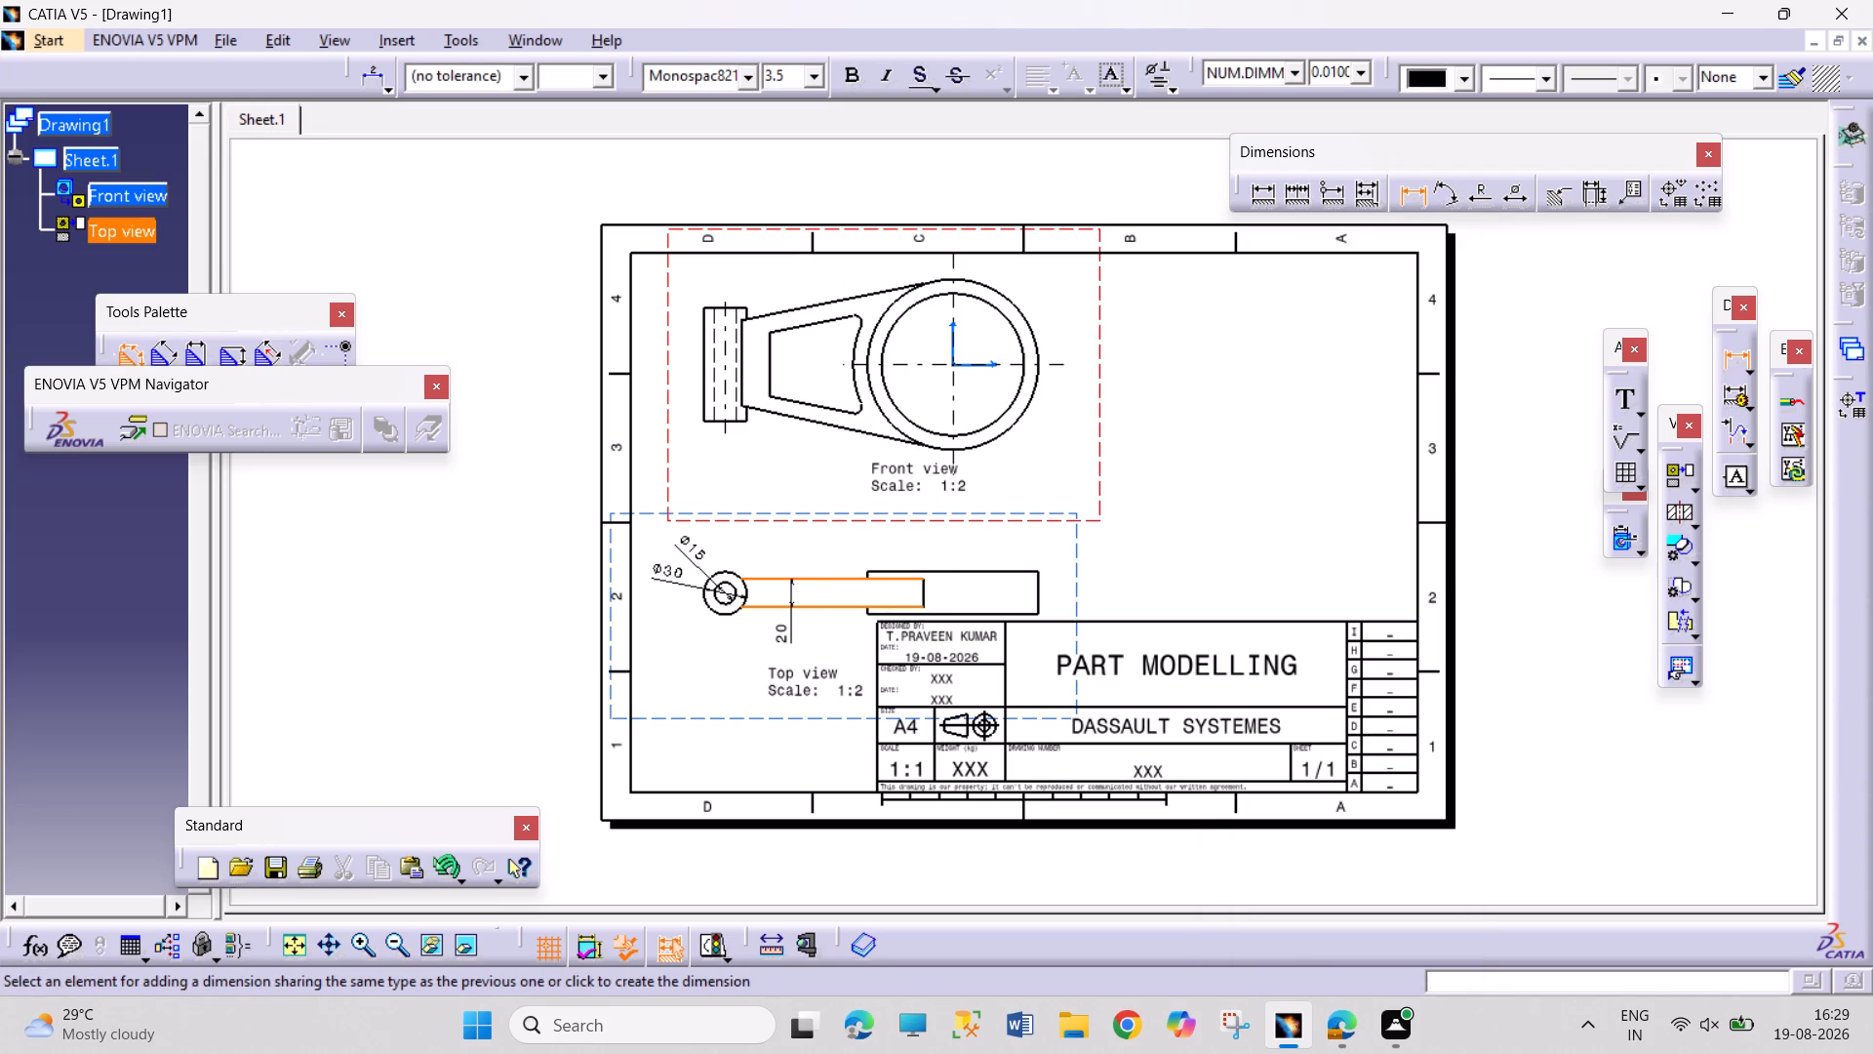
{"action": "left_click", "coordinate": [790, 633]}
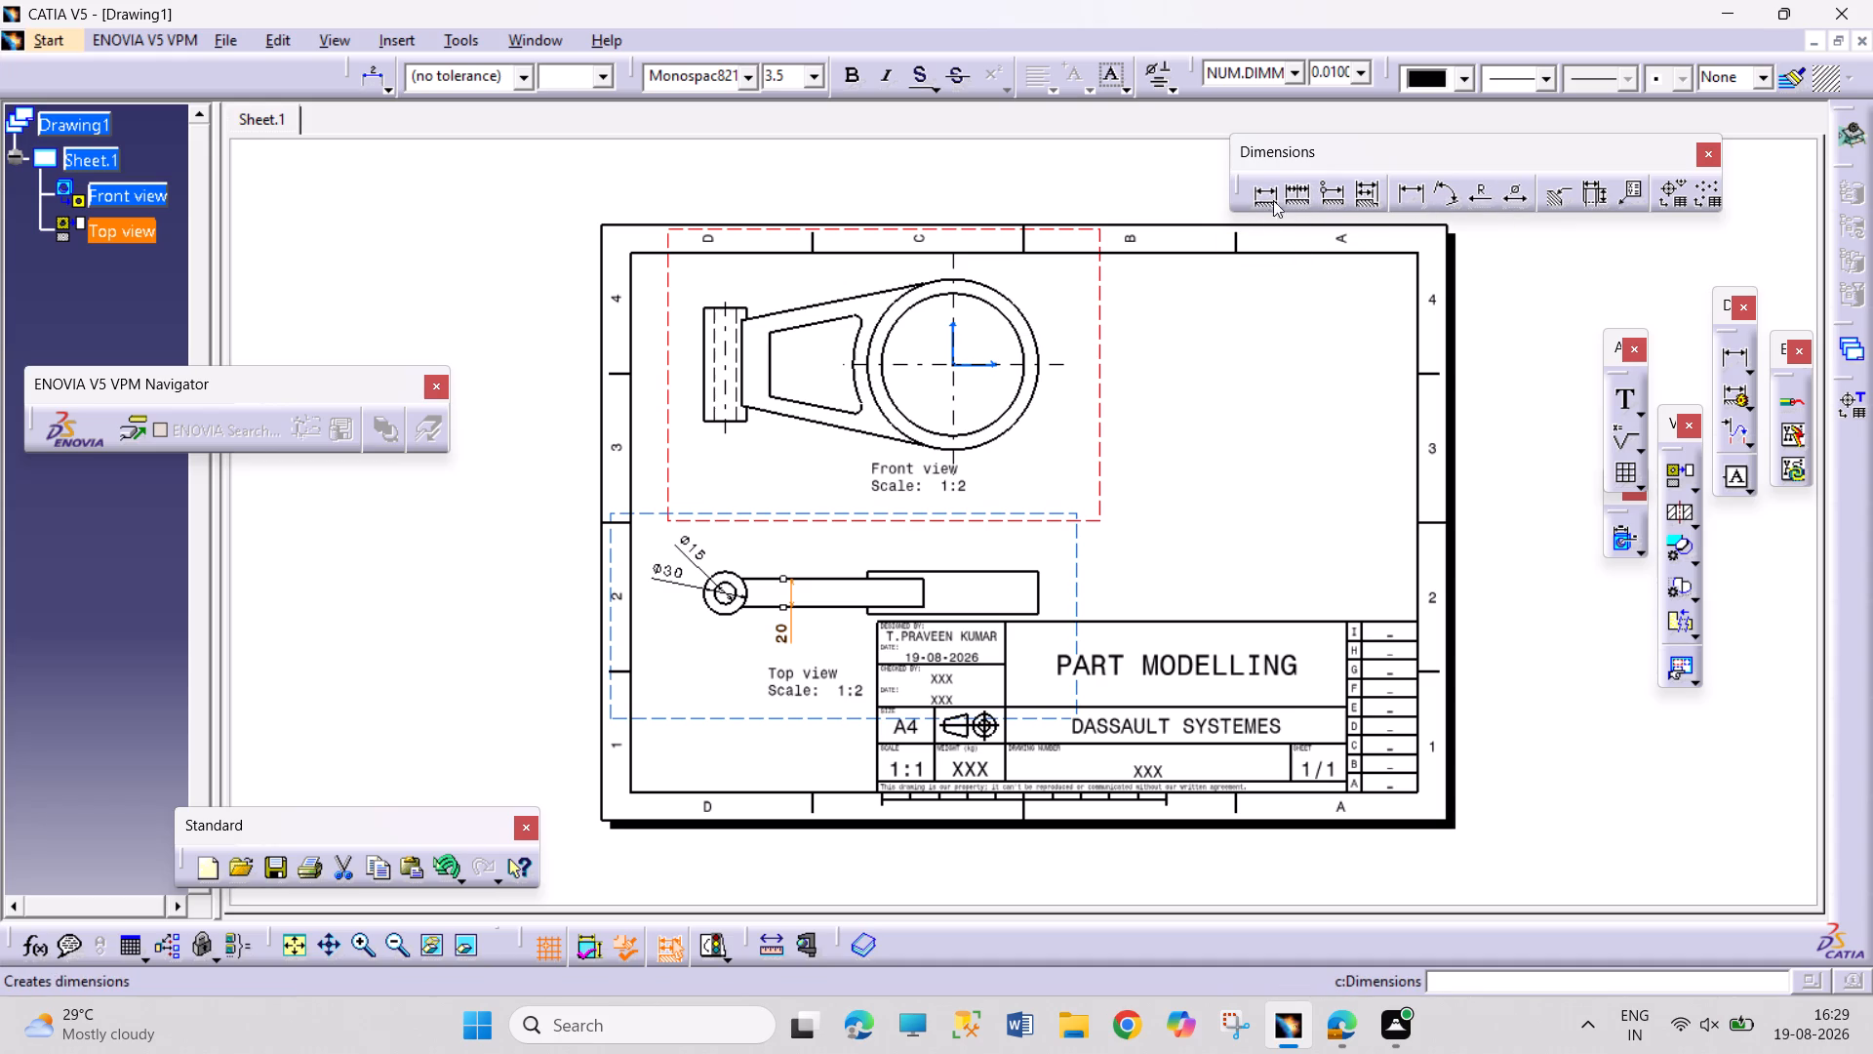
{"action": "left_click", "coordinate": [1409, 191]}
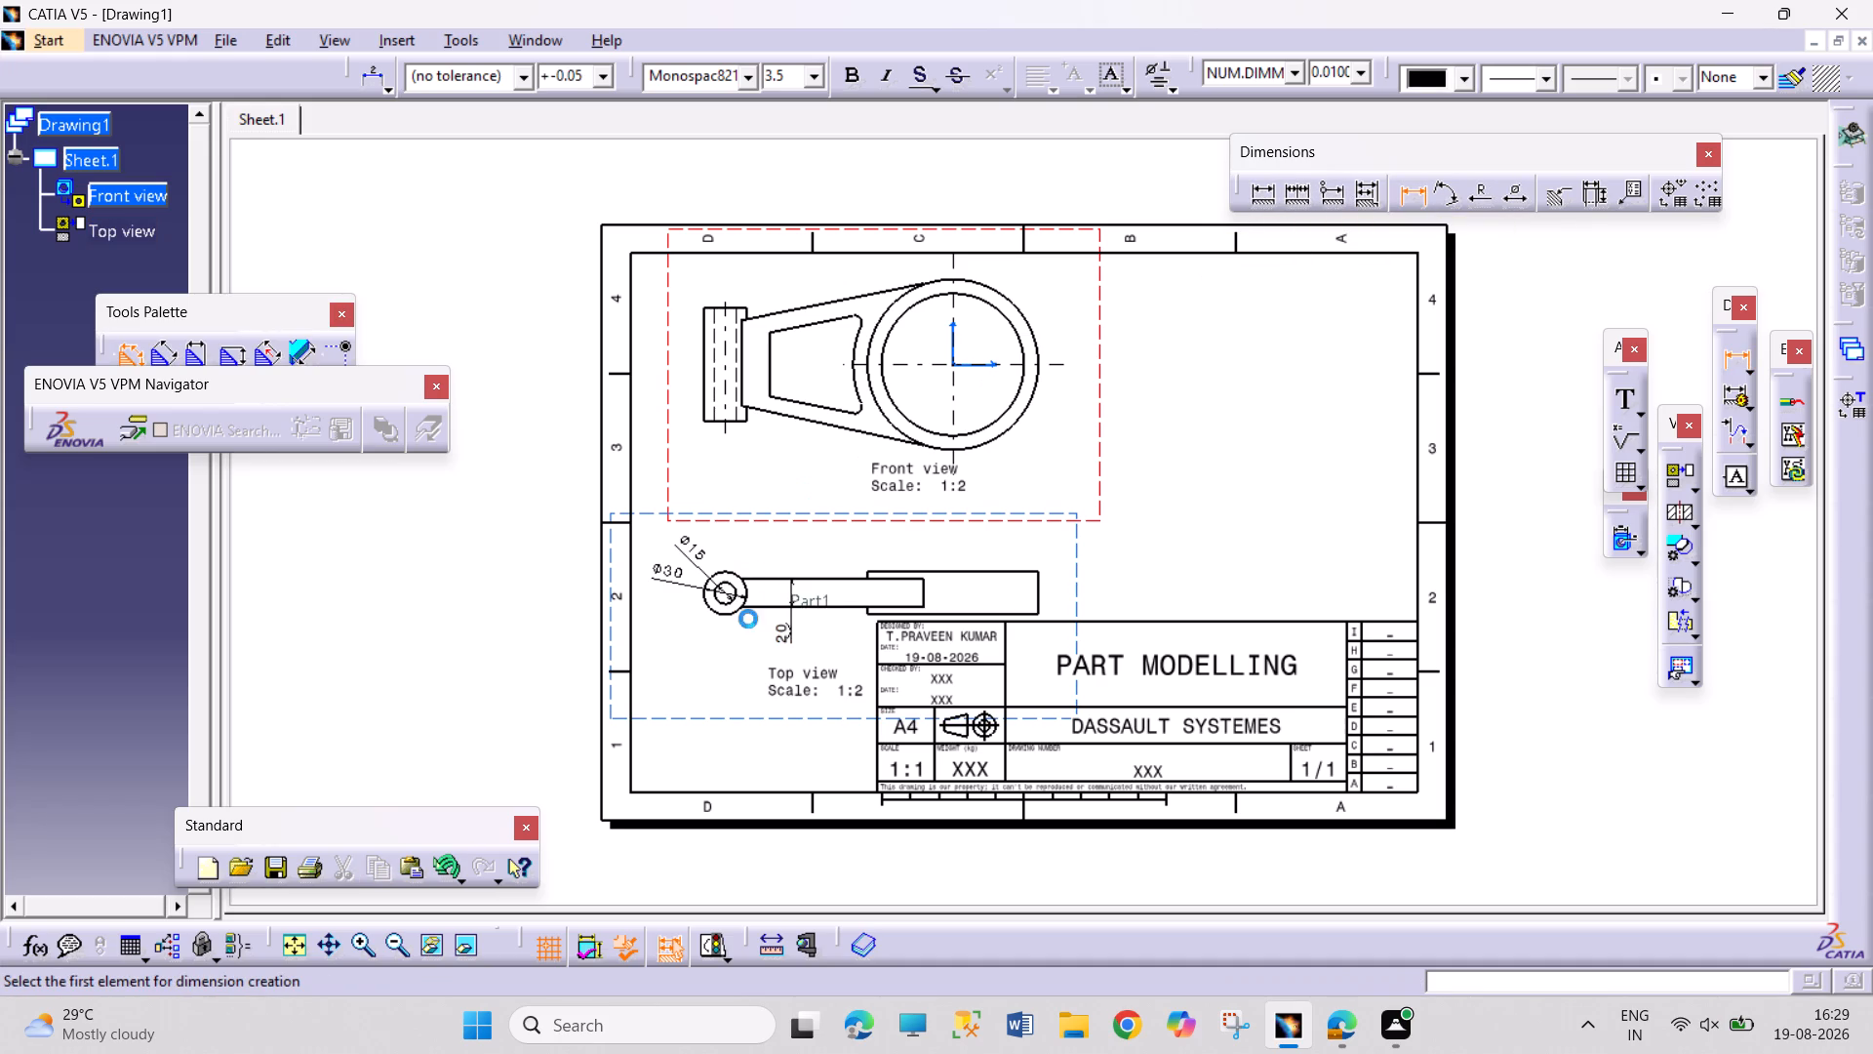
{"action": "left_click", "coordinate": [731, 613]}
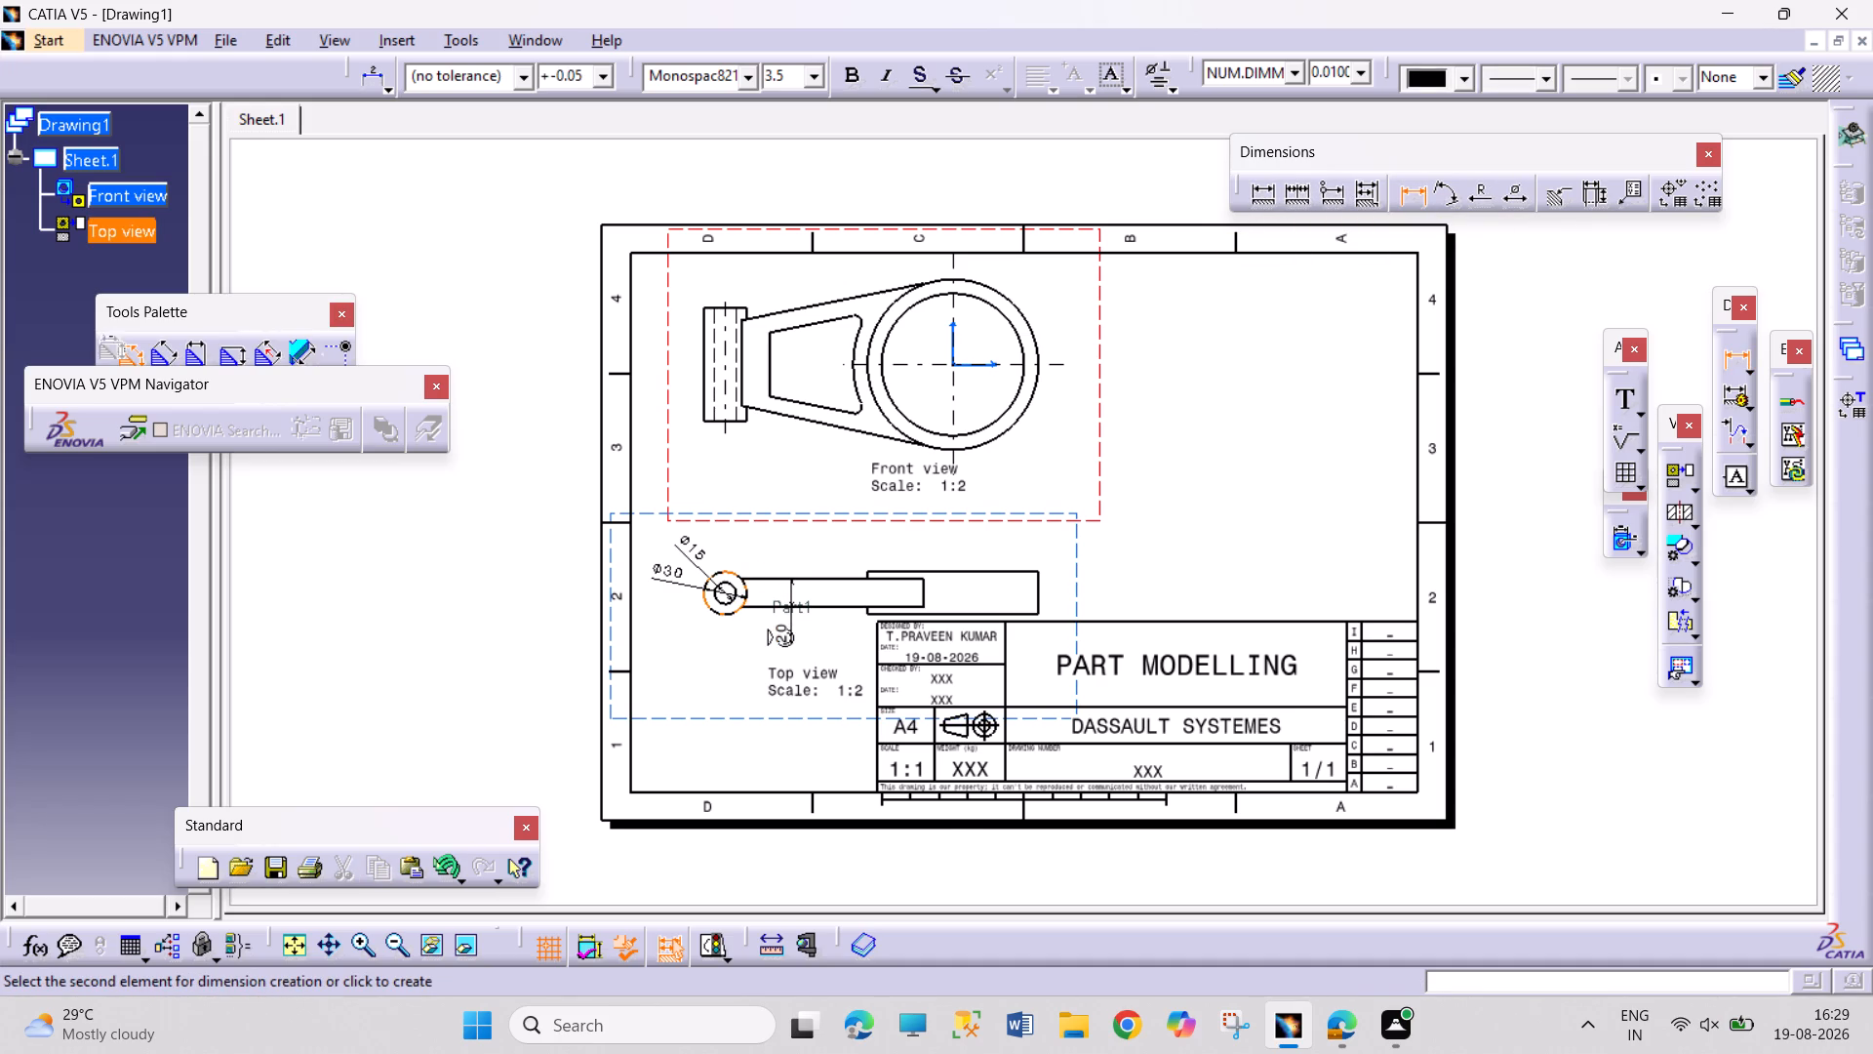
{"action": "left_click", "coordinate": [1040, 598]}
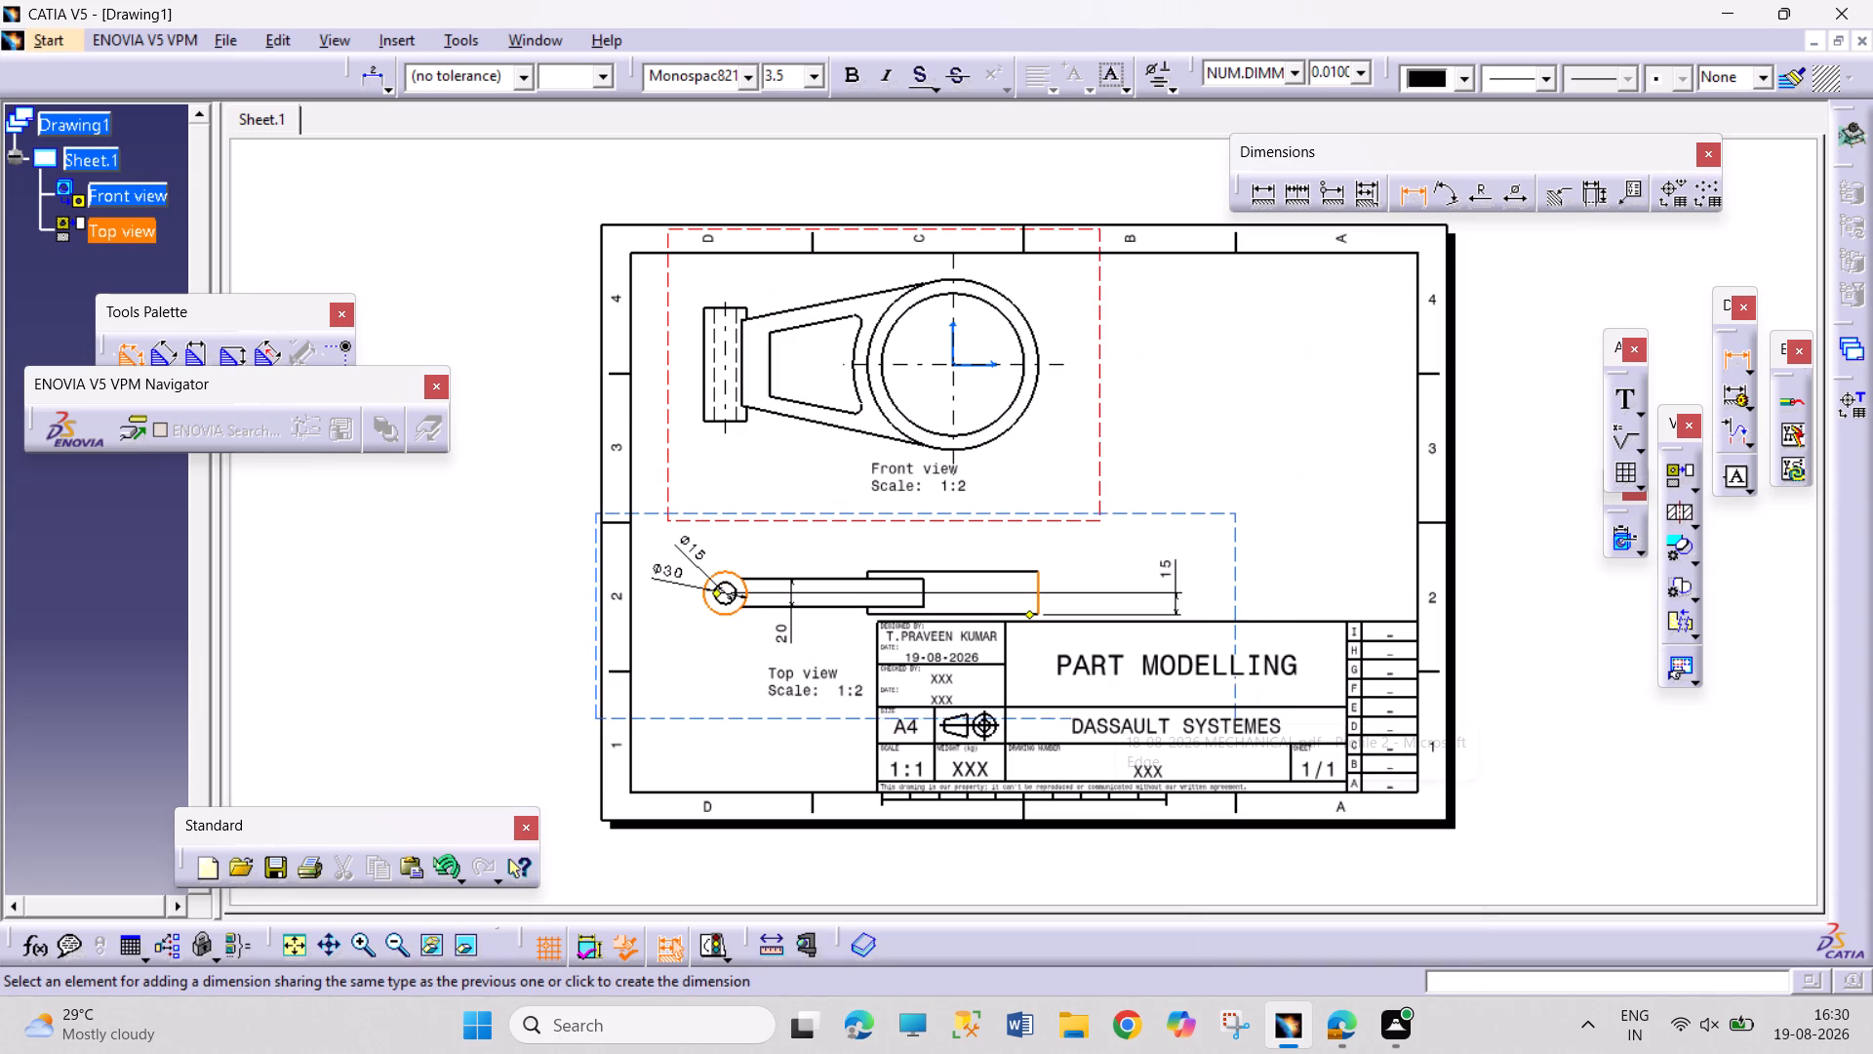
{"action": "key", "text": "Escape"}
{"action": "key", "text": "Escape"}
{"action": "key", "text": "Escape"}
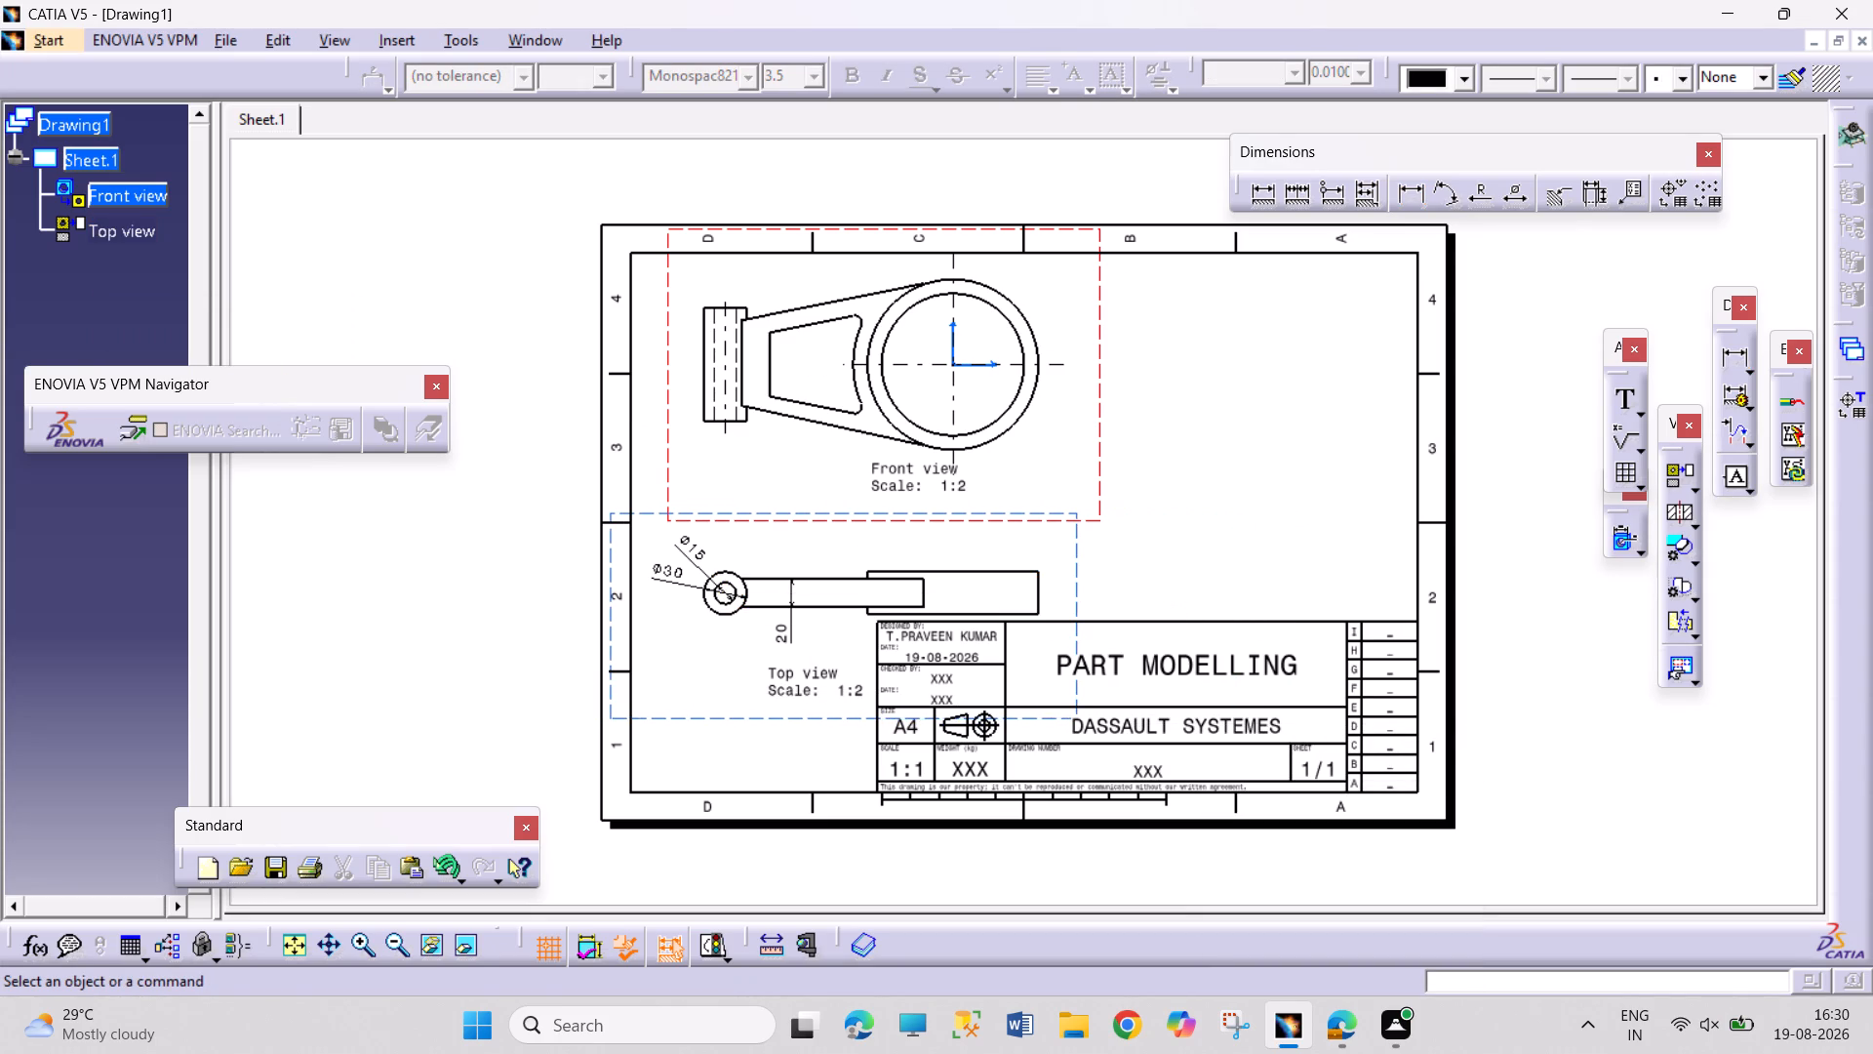
Turn on hidden lines, center lines and axis display for the top view of the lever.
{"action": "right_click", "coordinate": [1082, 589]}
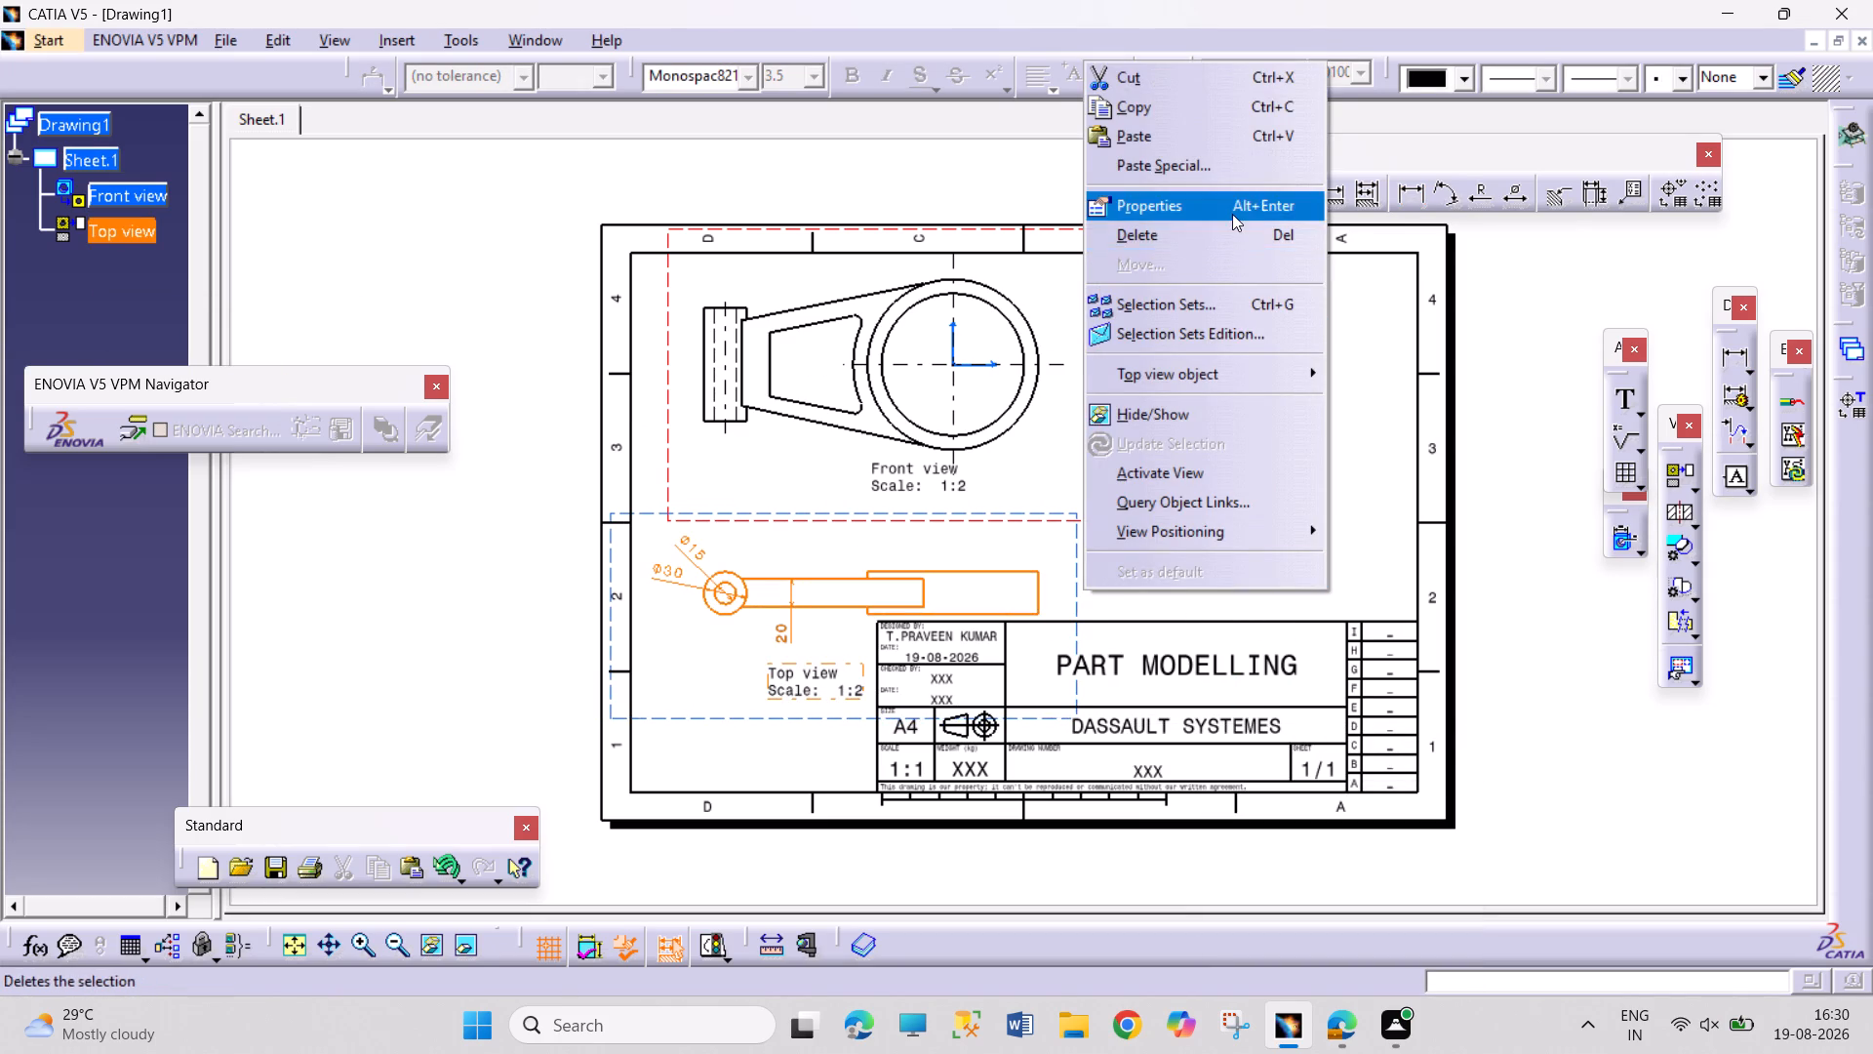
{"action": "left_click", "coordinate": [1232, 214]}
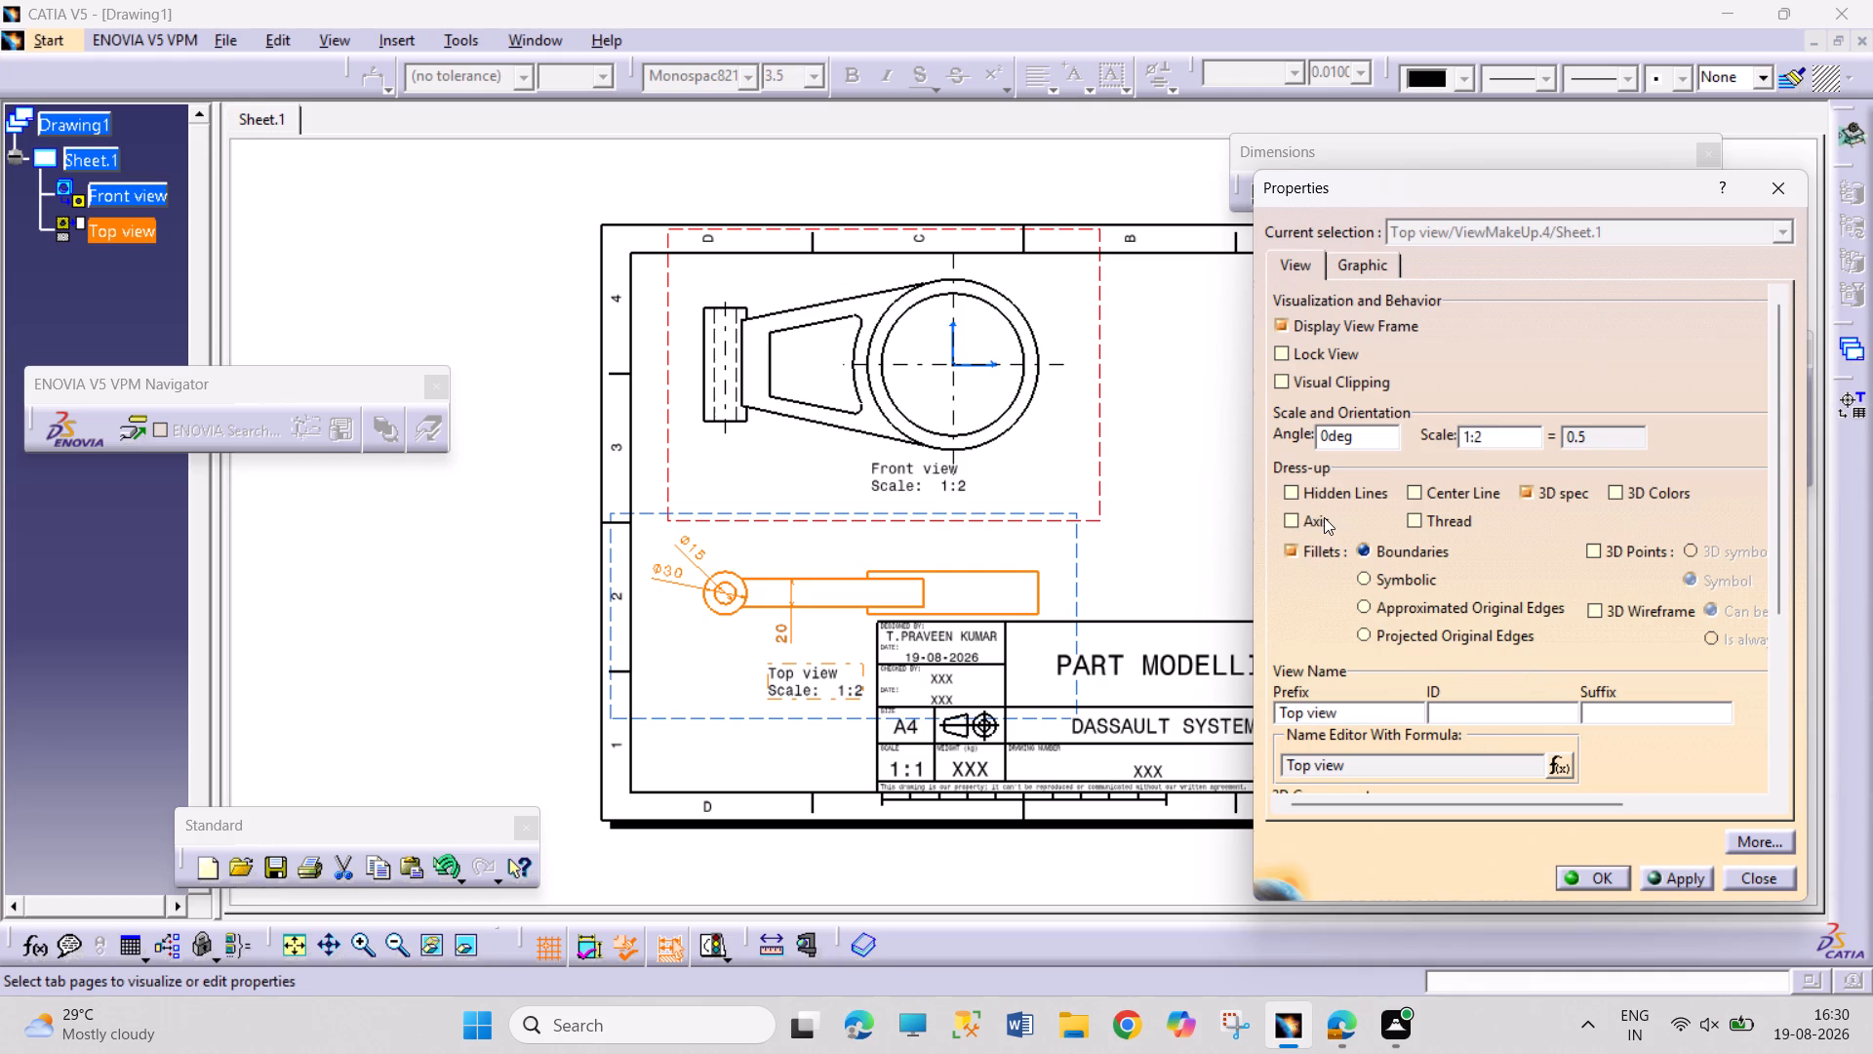
{"action": "left_click", "coordinate": [1324, 517]}
{"action": "left_click", "coordinate": [1349, 499]}
{"action": "left_click", "coordinate": [1436, 497]}
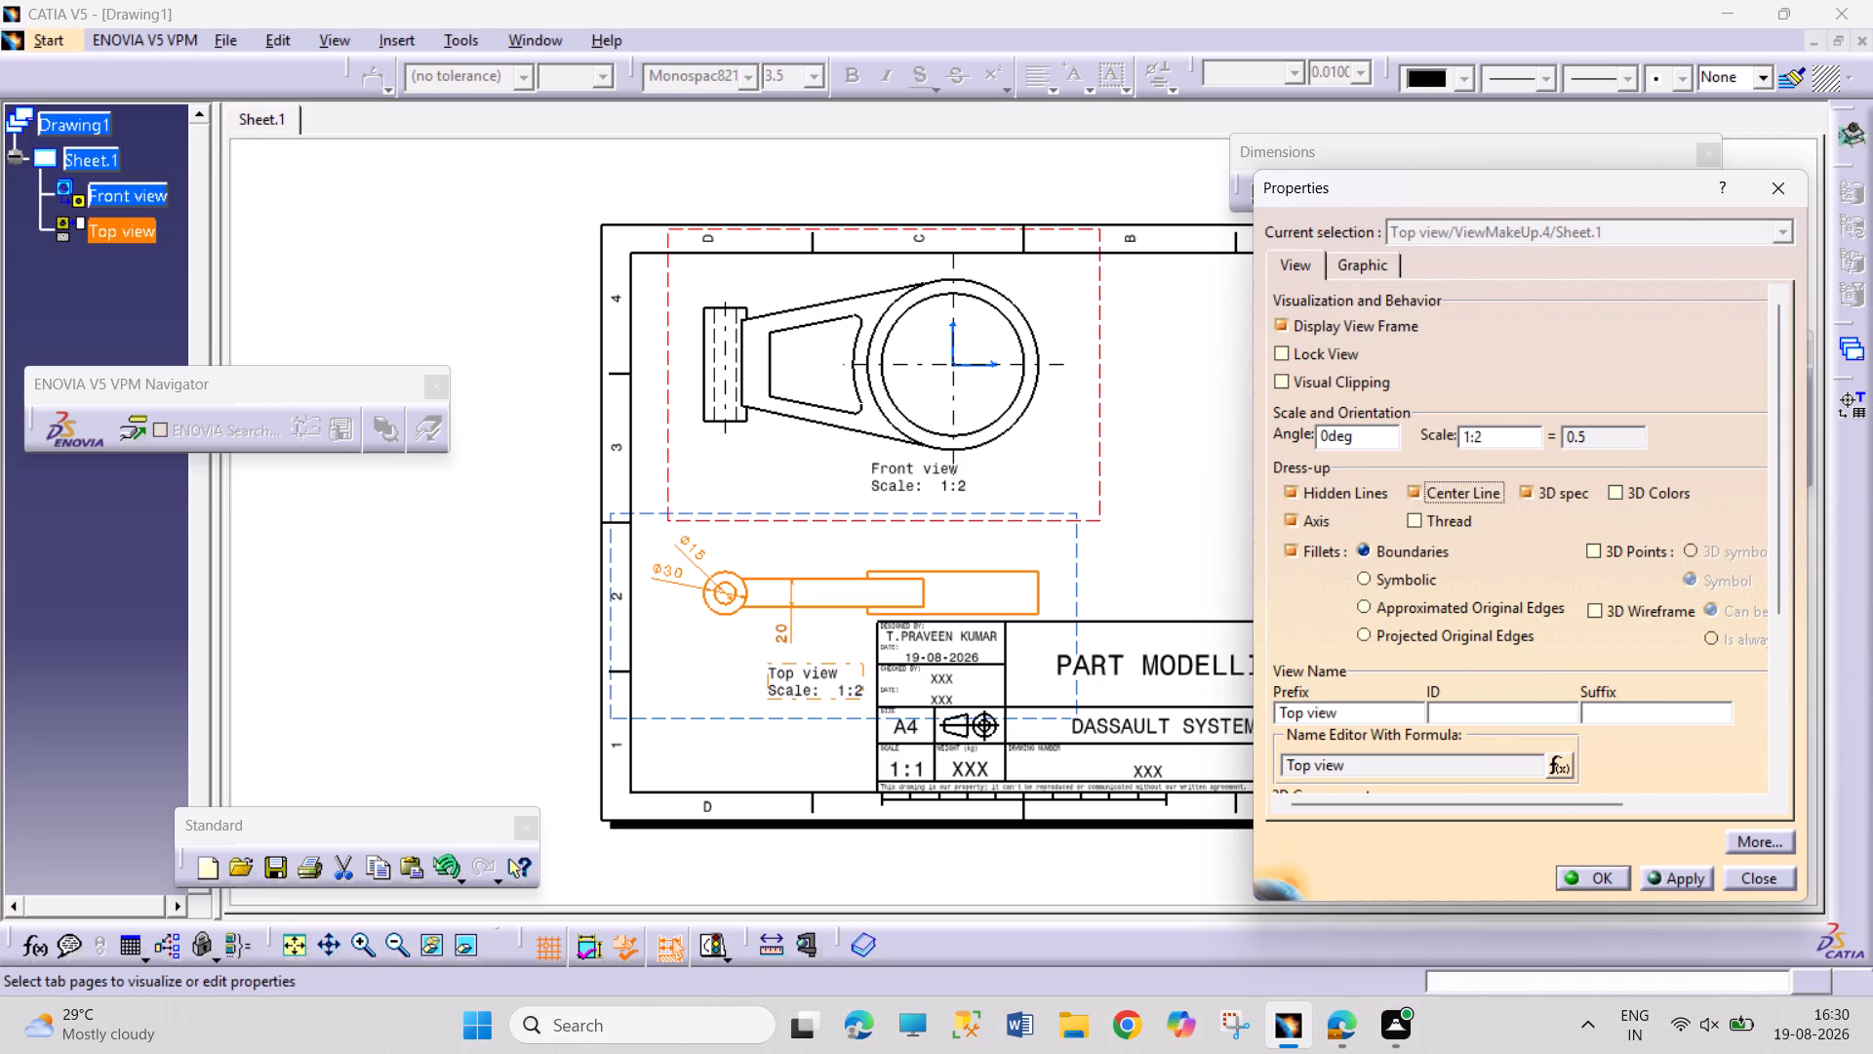
{"action": "left_click", "coordinate": [1590, 880]}
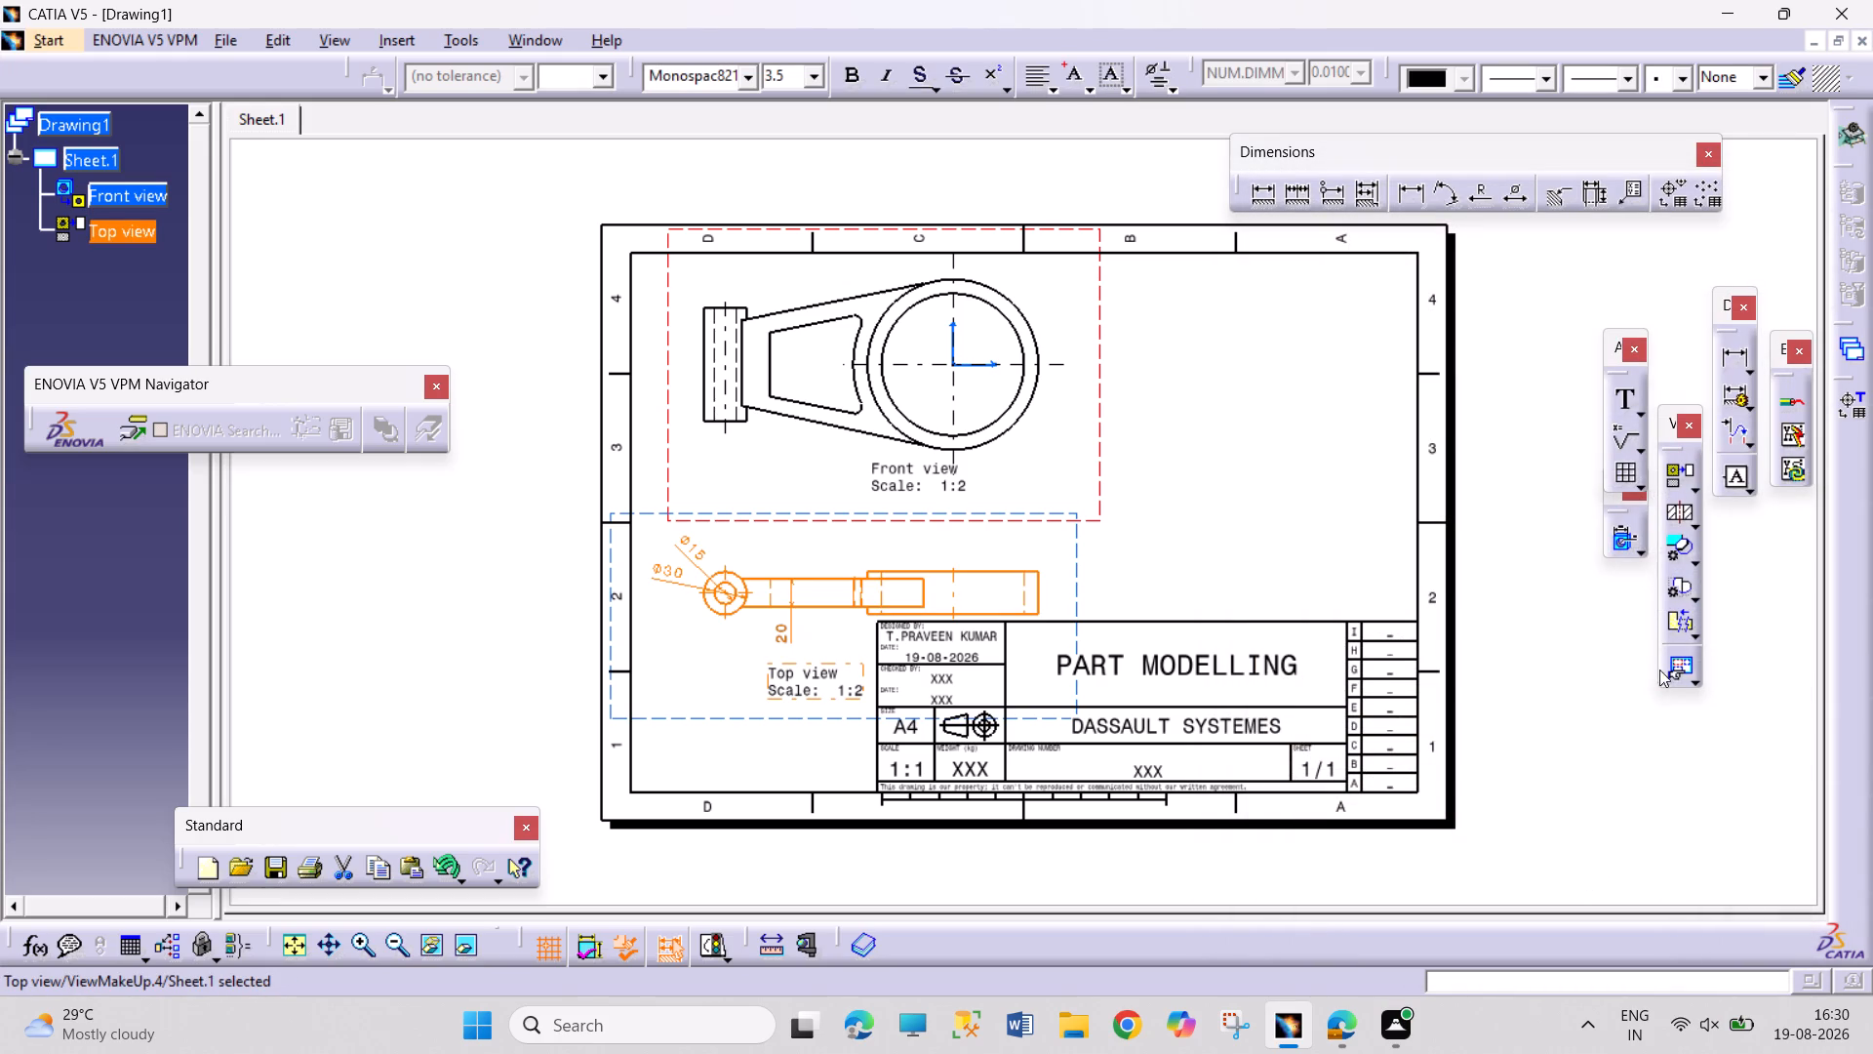
Dimension the horizontal distance between the small boss's center and the large ring's axis in the top view, placing it above the part.
{"action": "left_click", "coordinate": [1410, 200]}
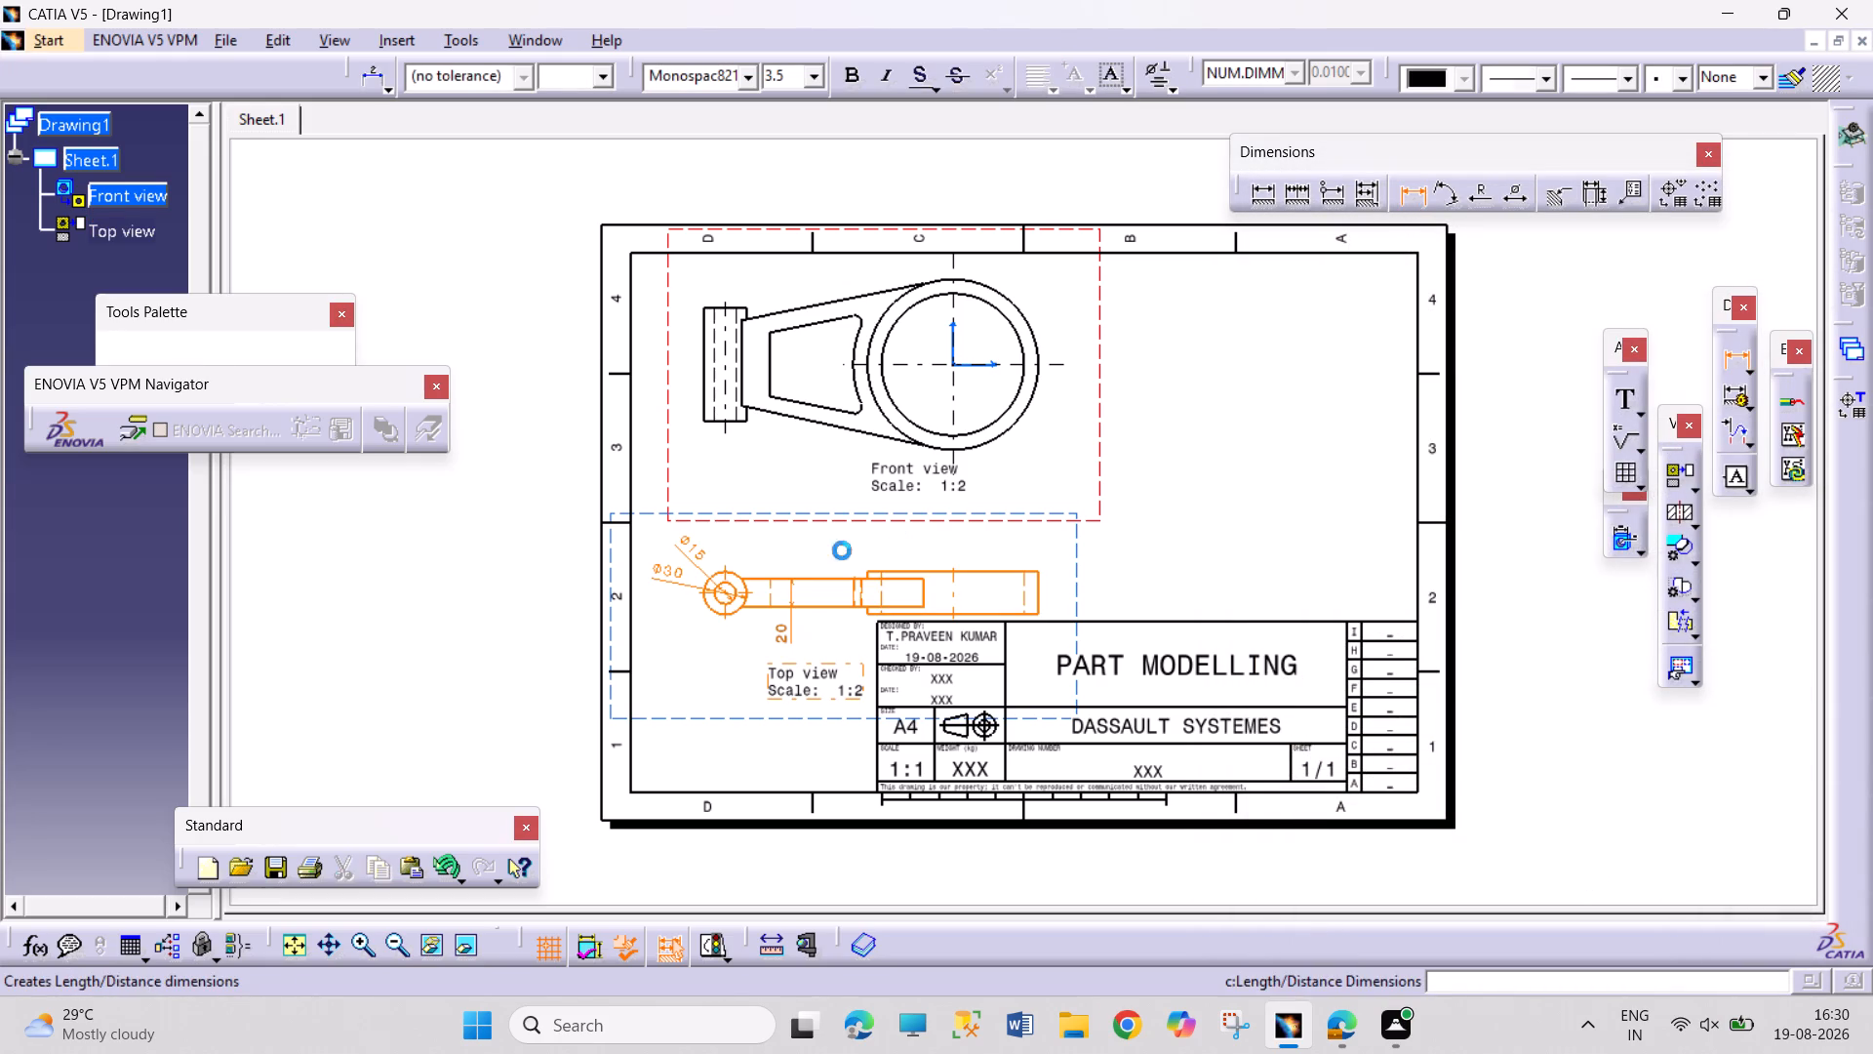
{"action": "left_click", "coordinate": [726, 617]}
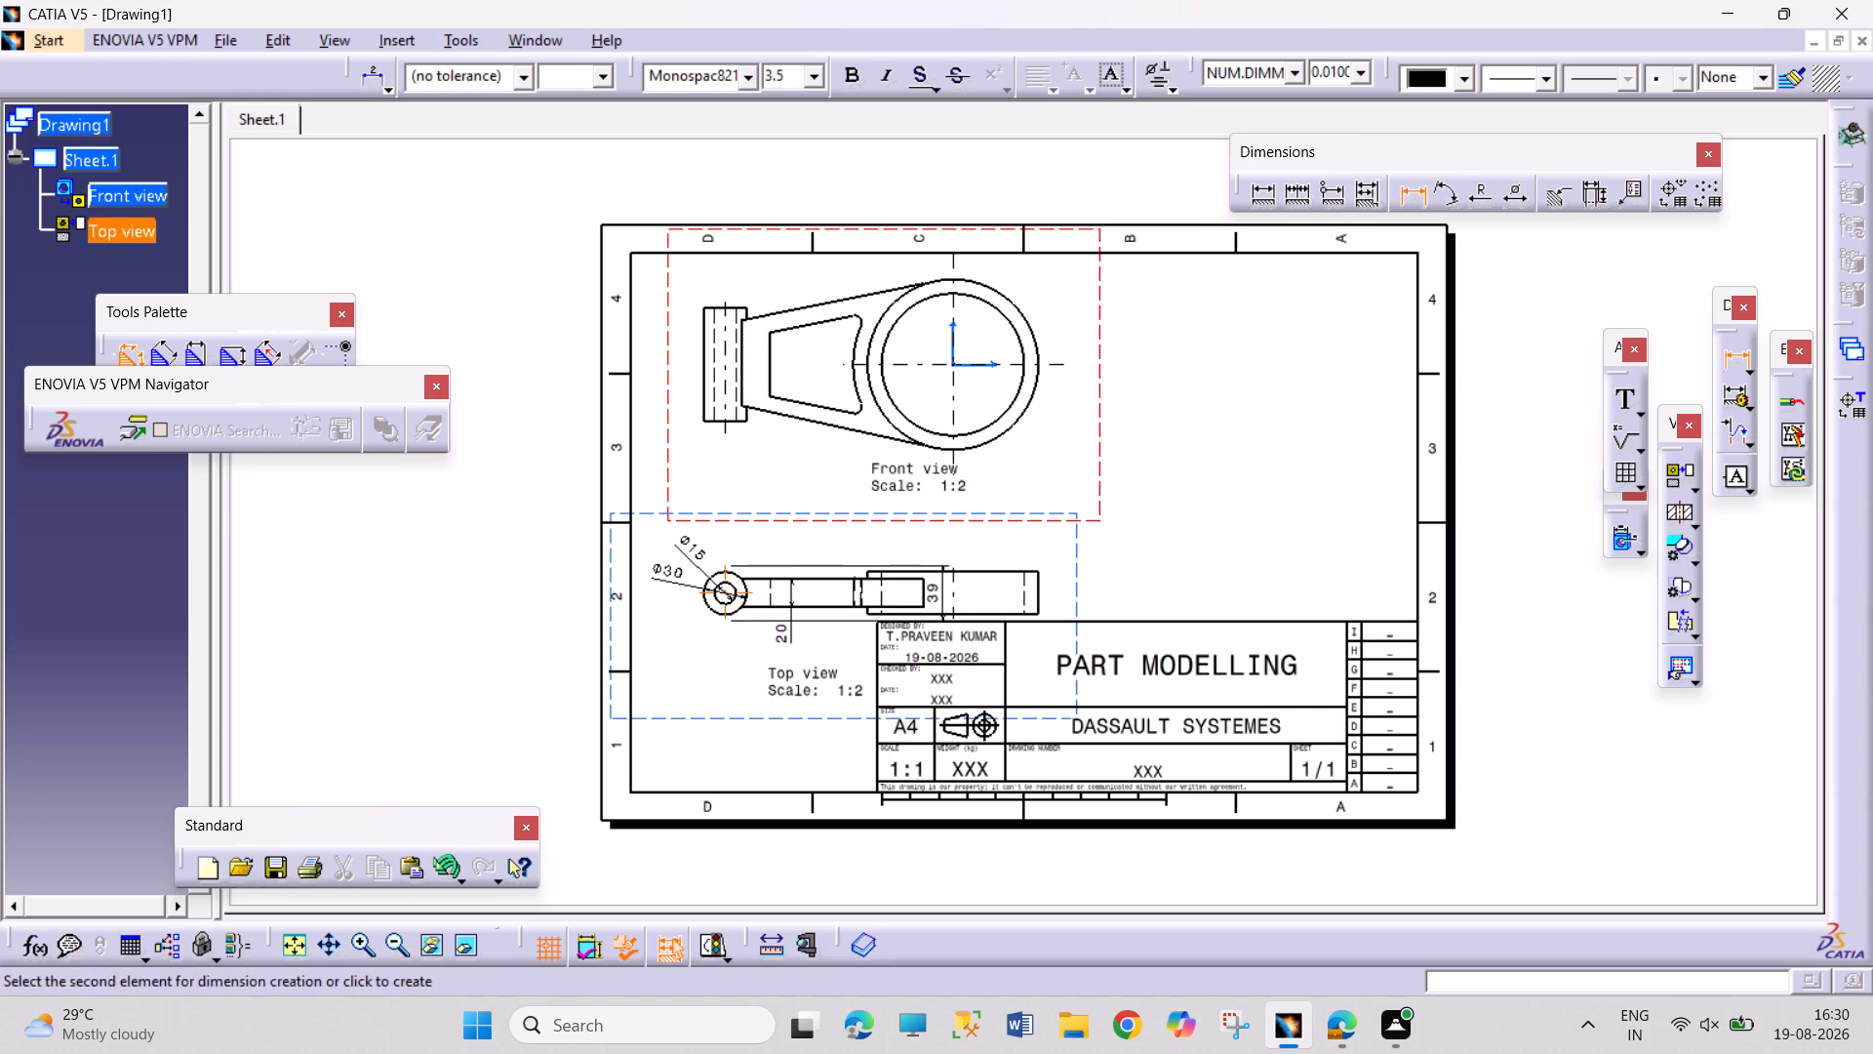
{"action": "left_click", "coordinate": [954, 596]}
{"action": "left_click", "coordinate": [867, 547]}
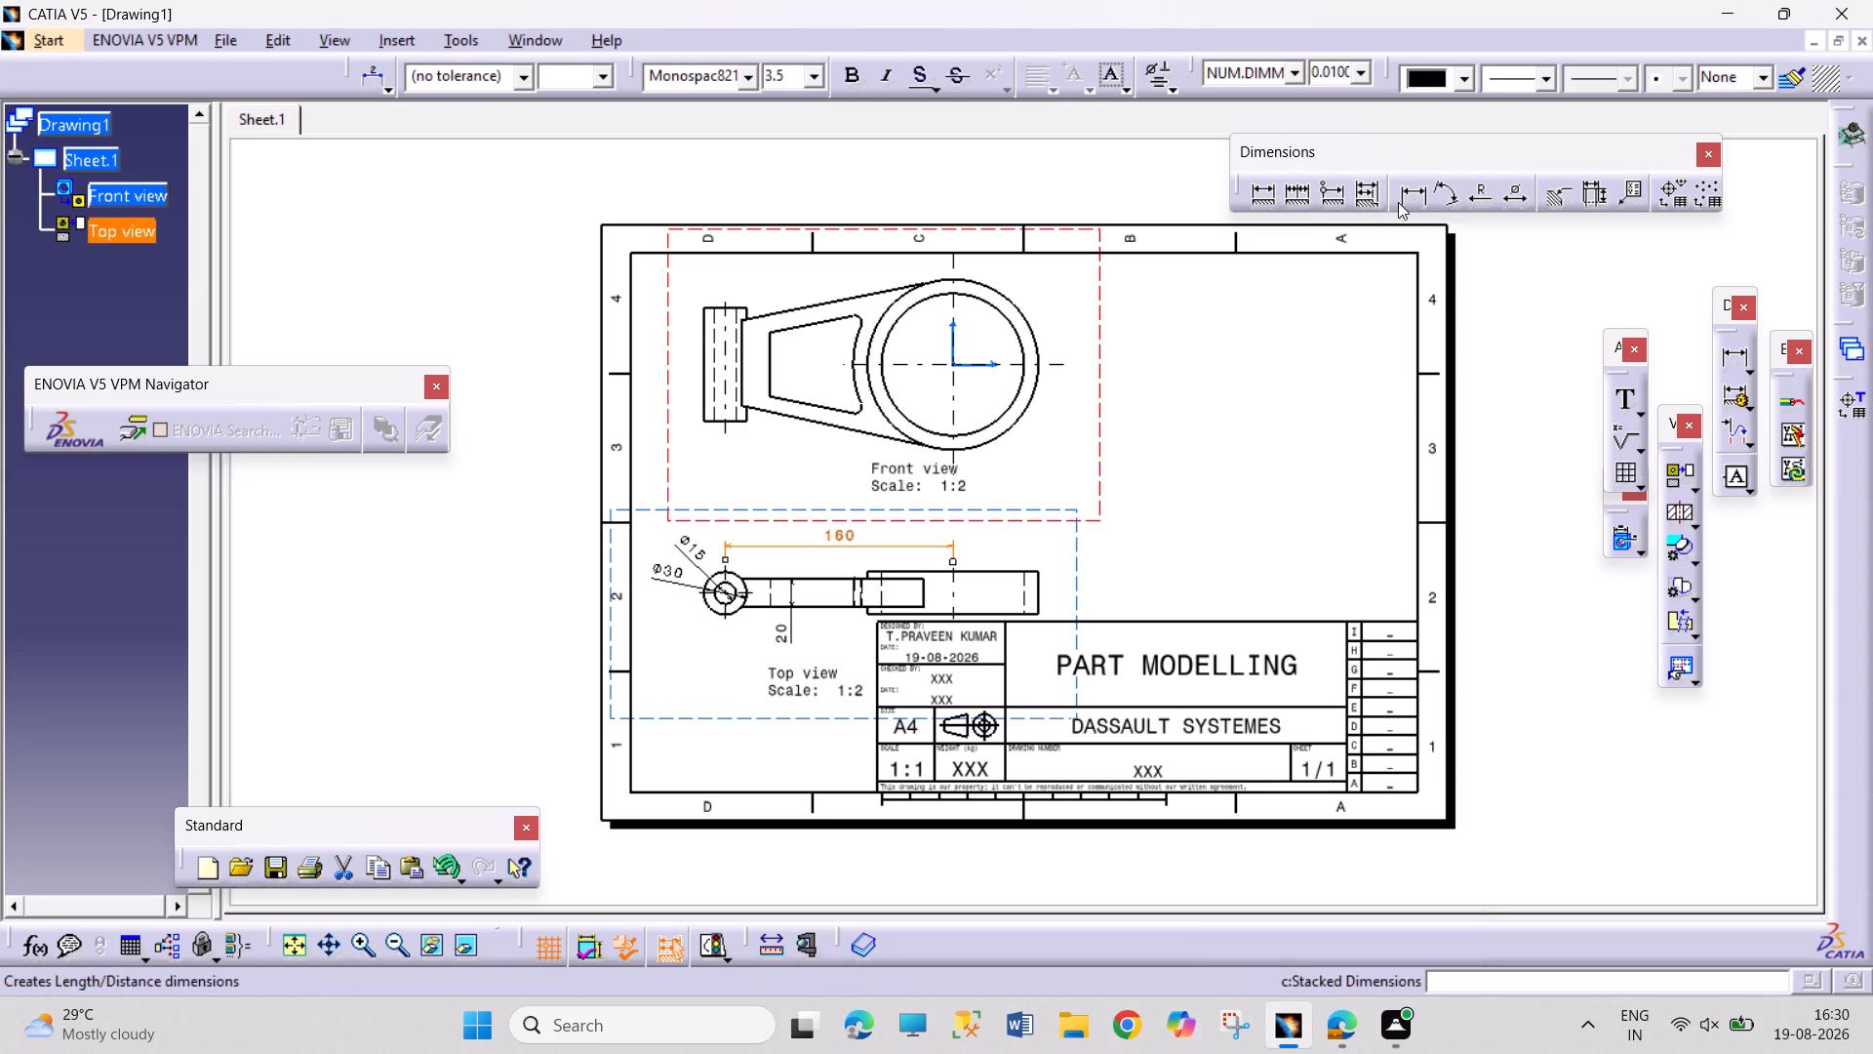
Dimension the large ring's thickness from its outer end edge in the top view, placing the value to the right of the ring.
{"action": "left_click", "coordinate": [1409, 202]}
{"action": "left_click", "coordinate": [1036, 602]}
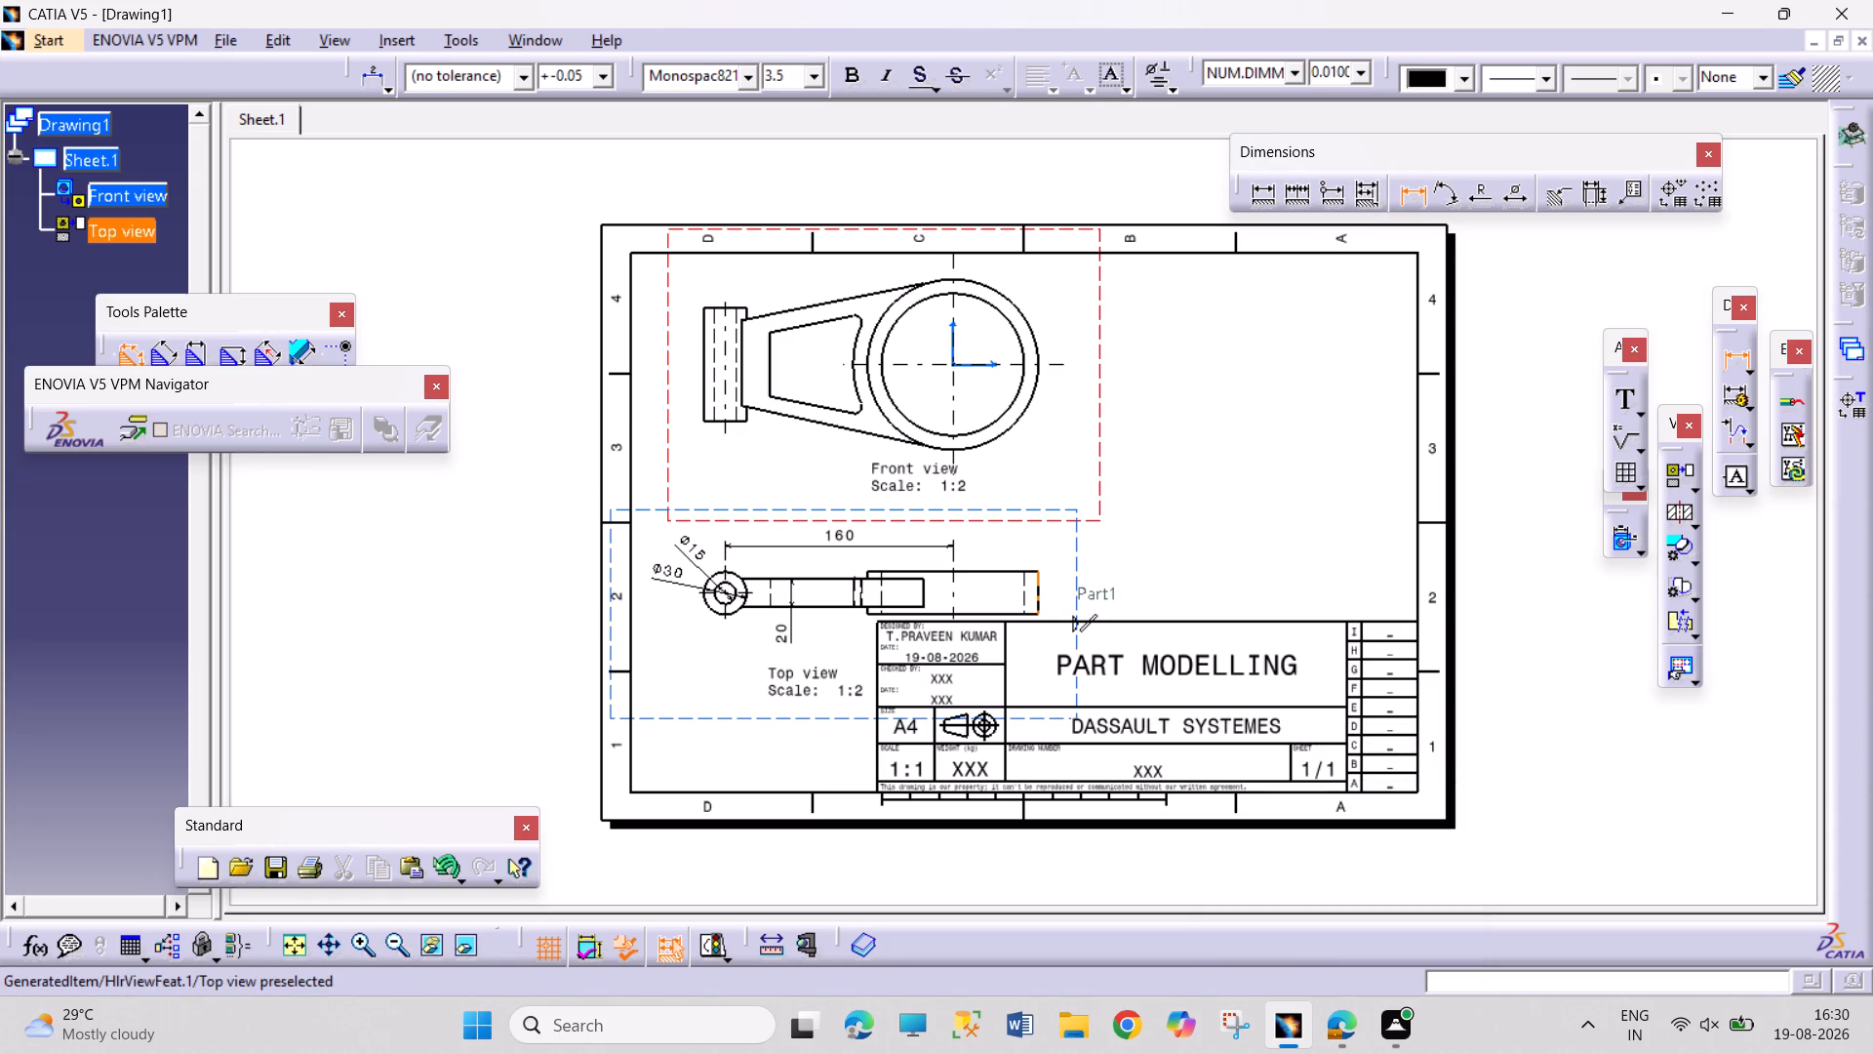
{"action": "left_click", "coordinate": [1100, 596]}
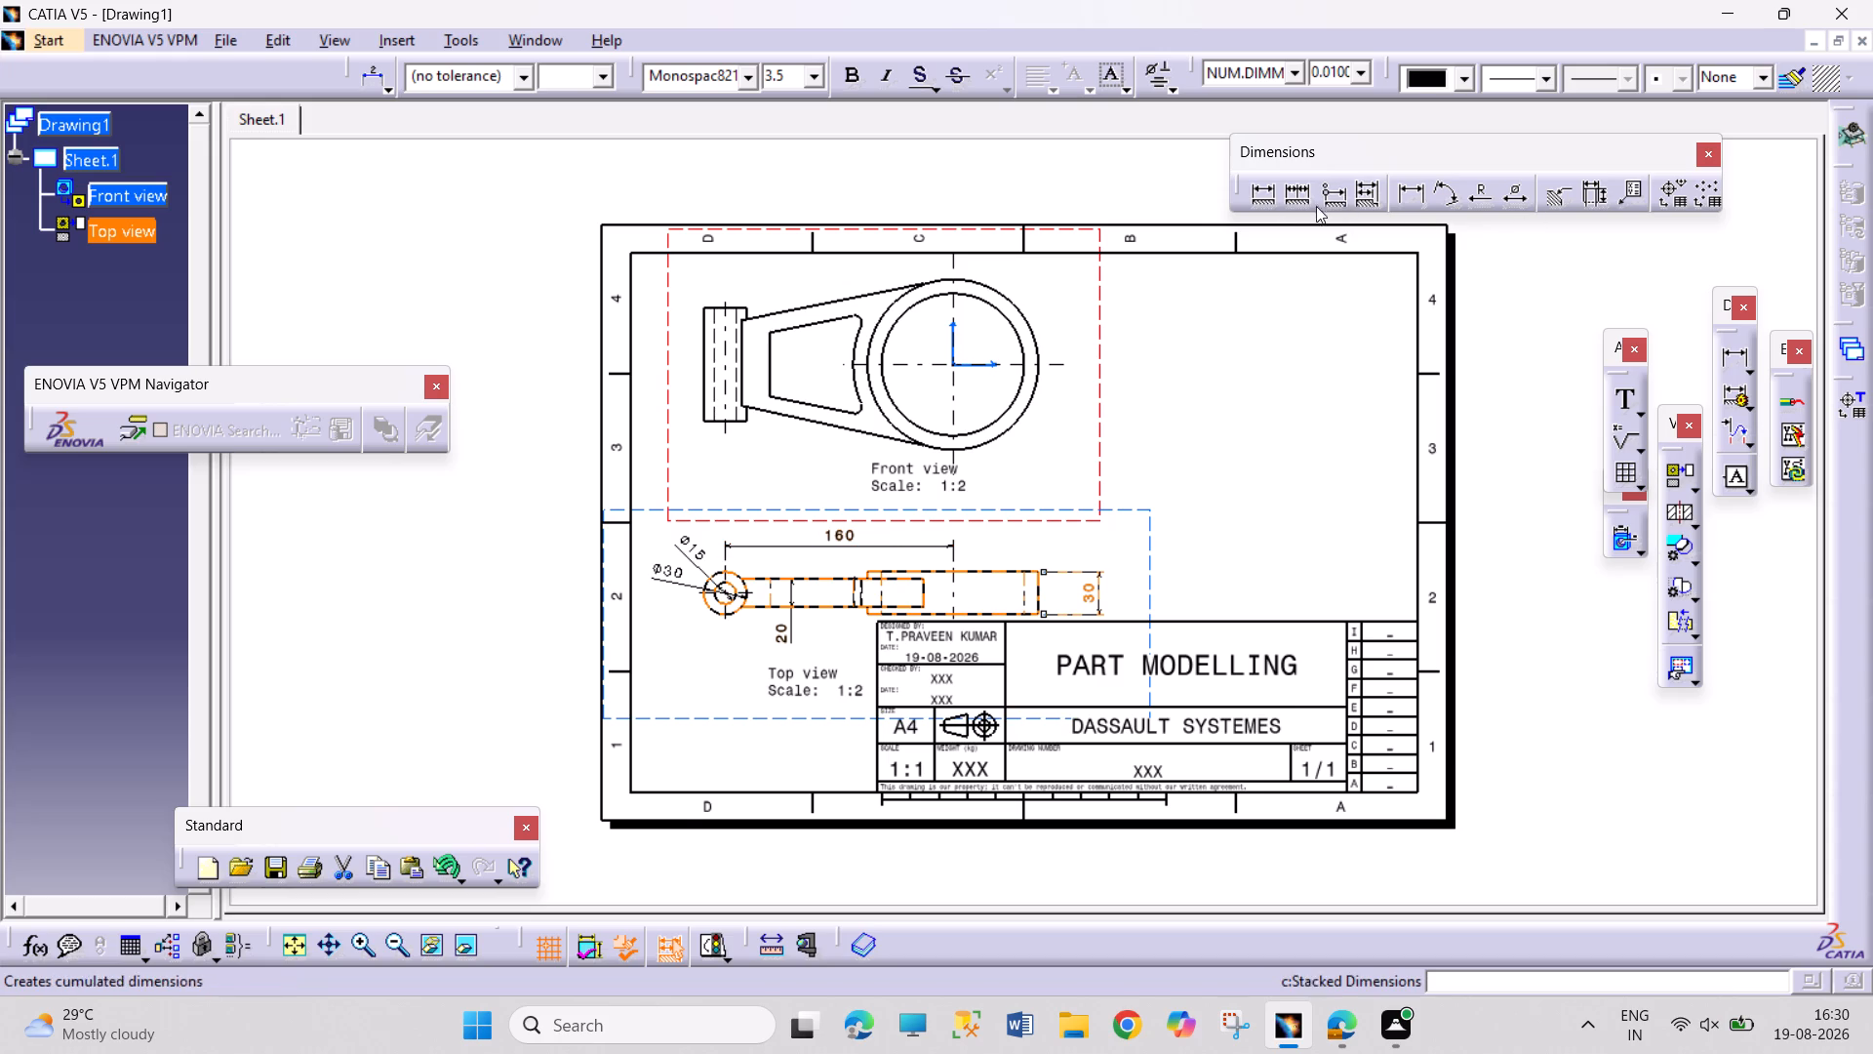
Dimension the small boss's full length from its outer vertical edge in the front view, placing the value left of the boss.
{"action": "left_click", "coordinate": [1415, 197]}
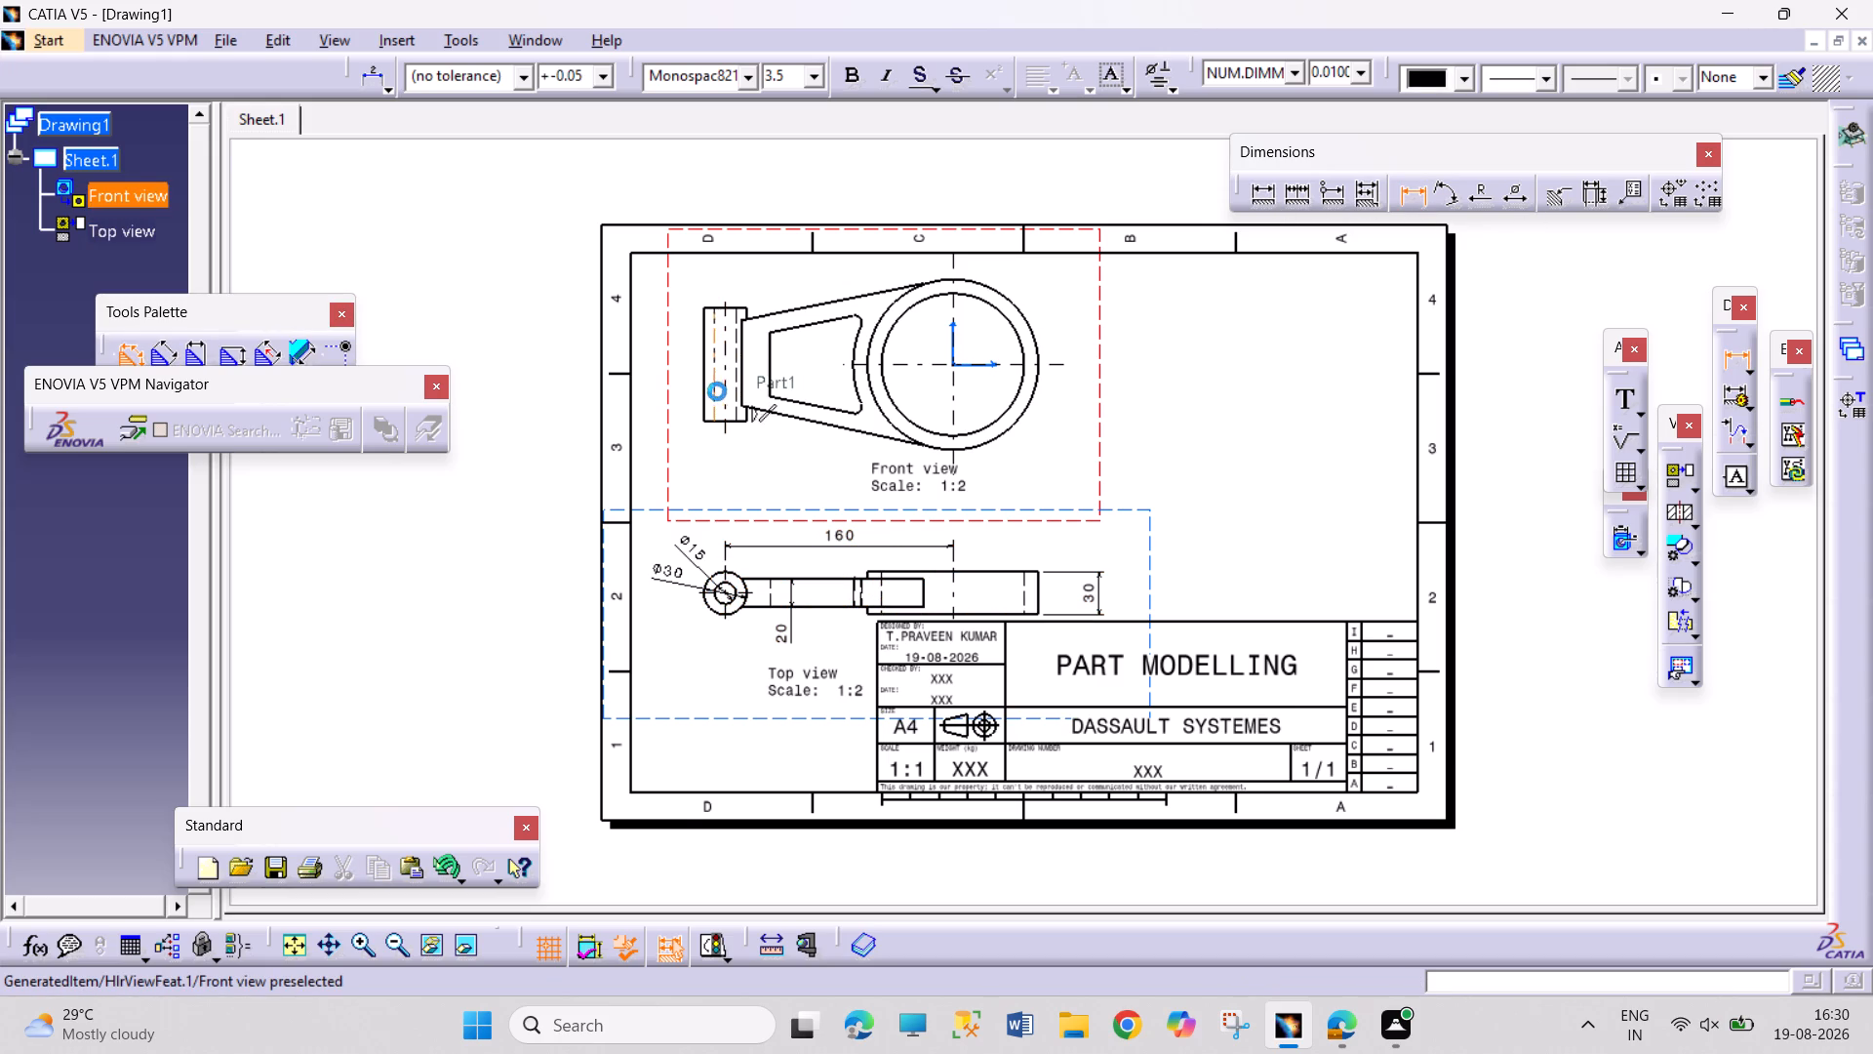
{"action": "left_click", "coordinate": [704, 381]}
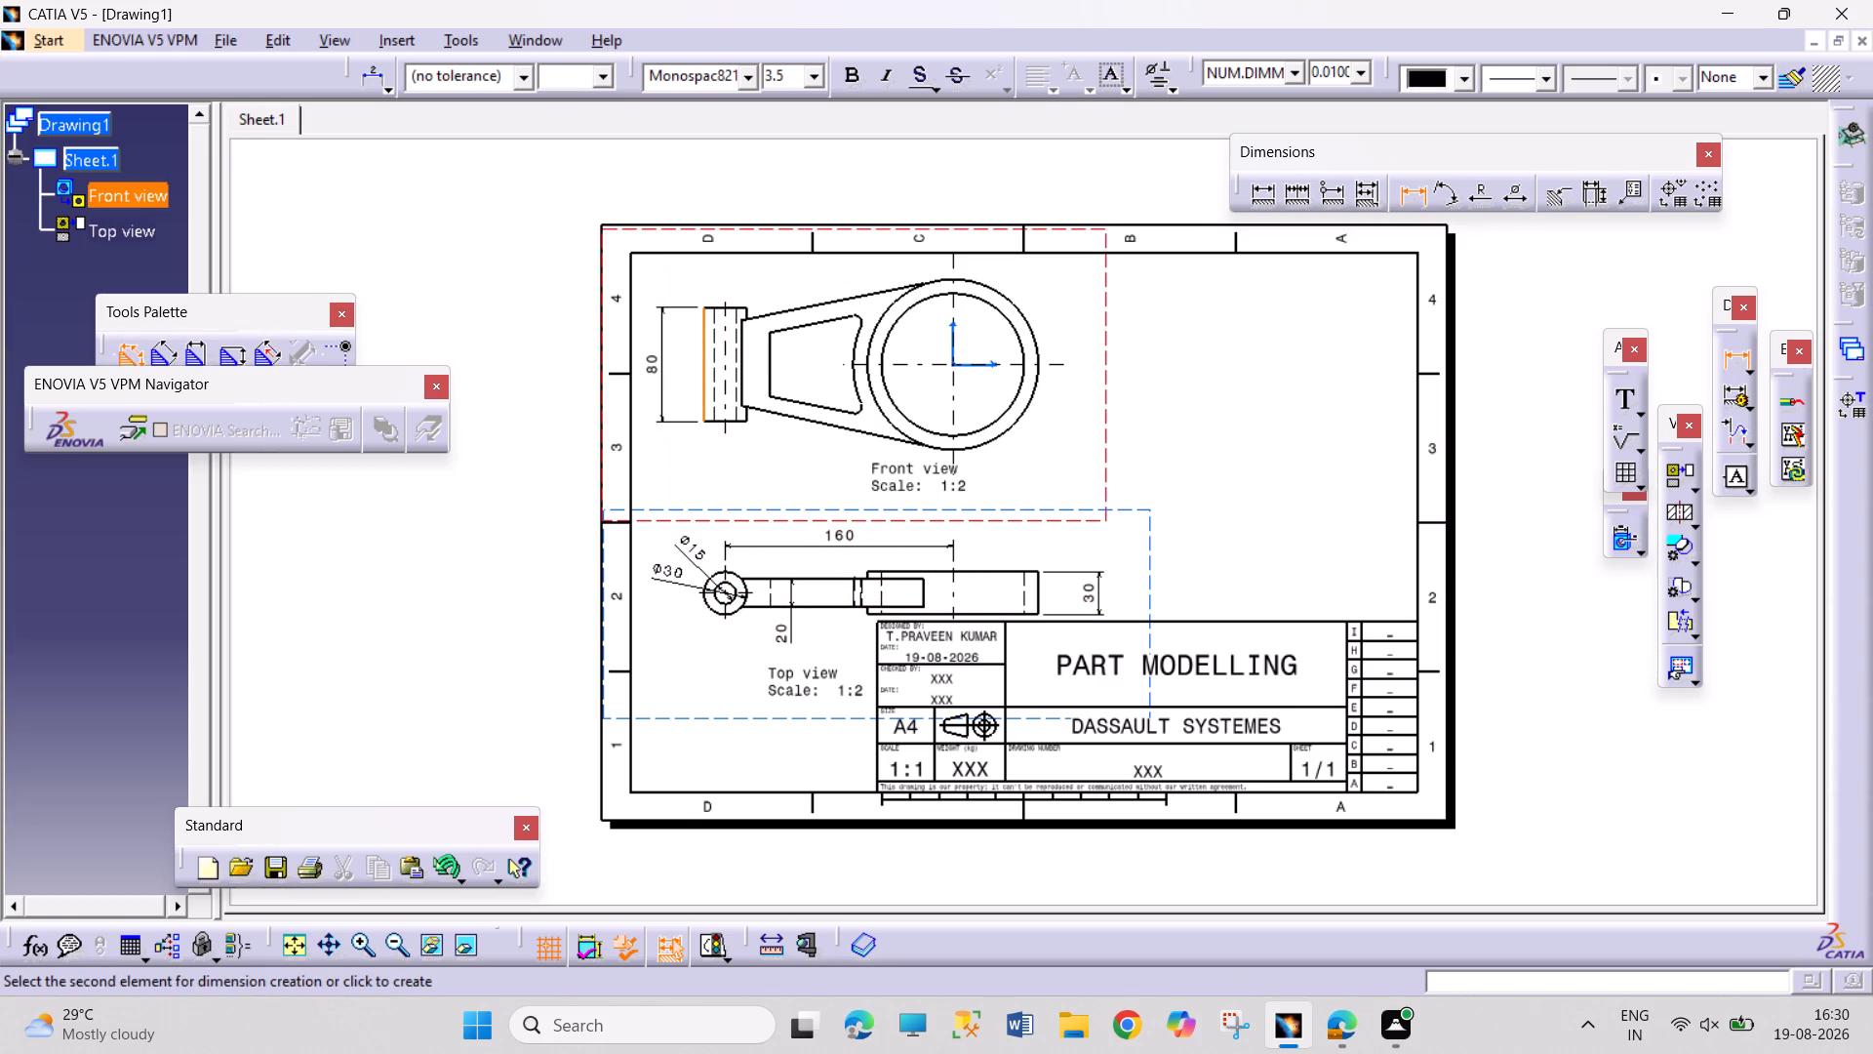
{"action": "left_click", "coordinate": [653, 365]}
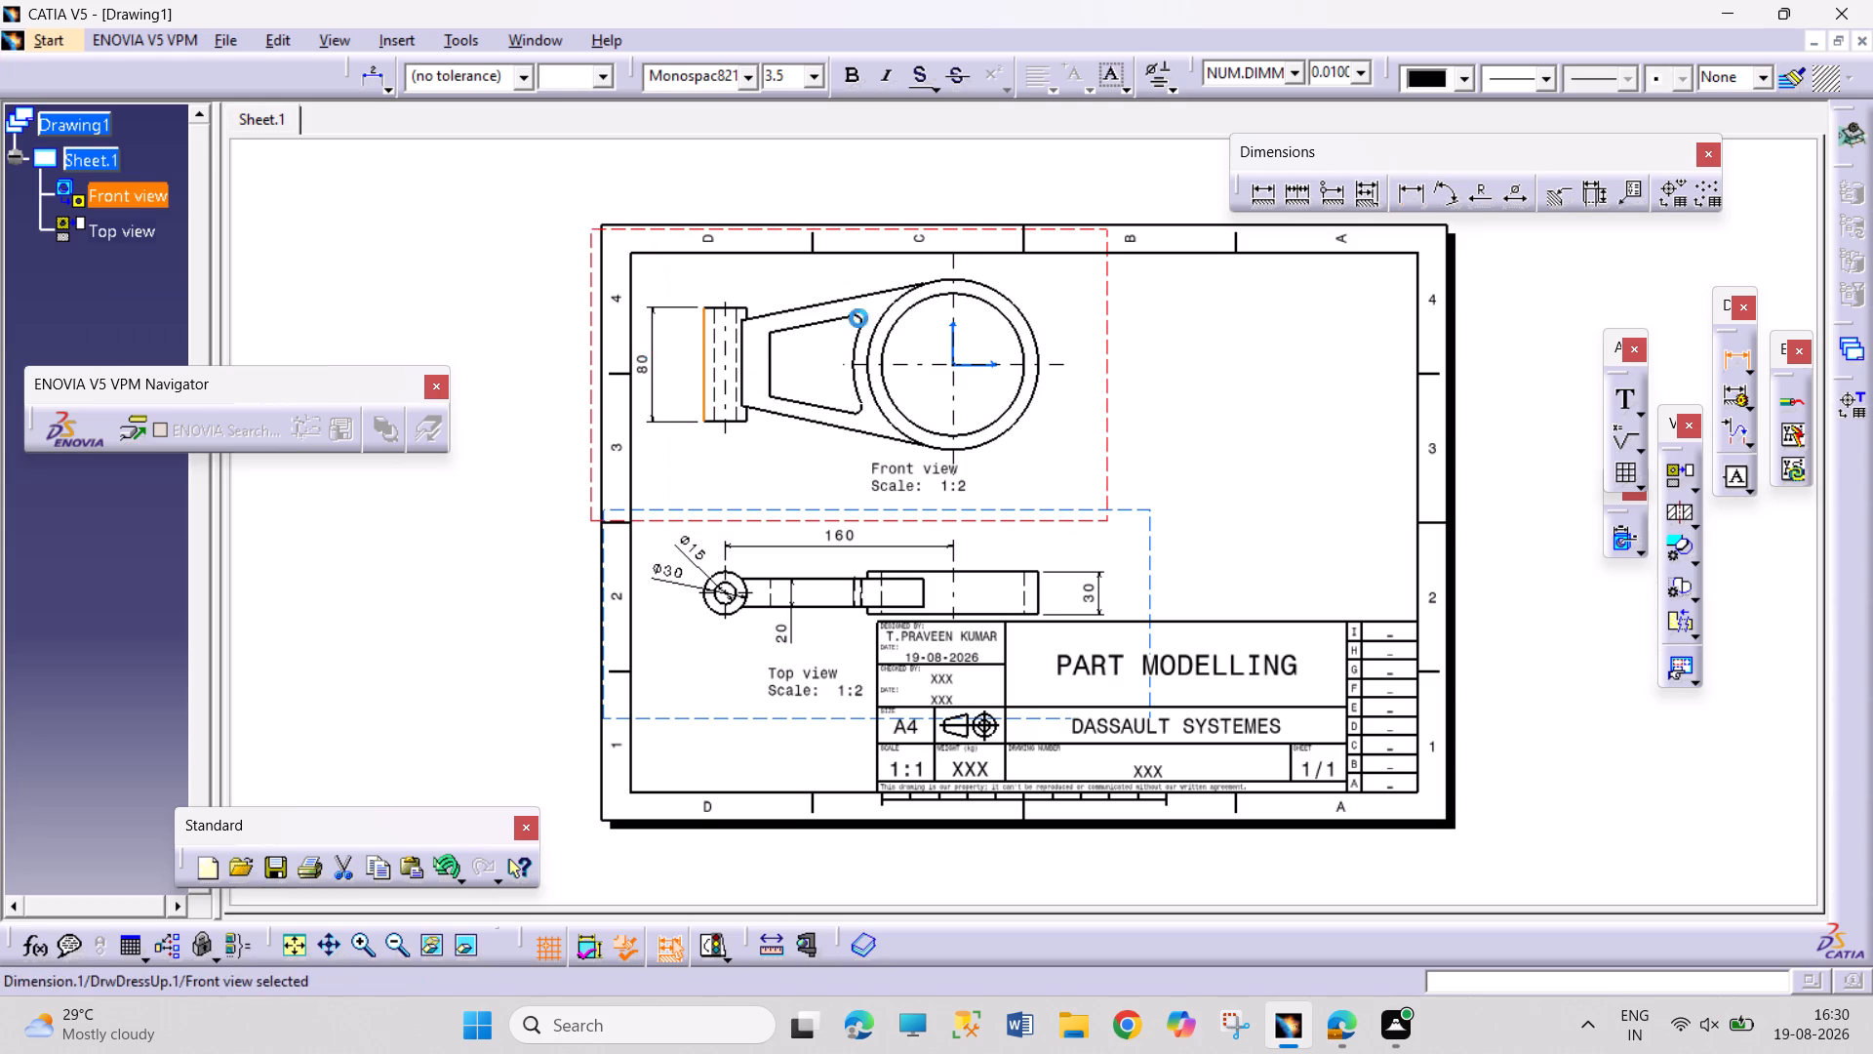
Dimension the arm window's short vertical edge in the front view, placing the value just left of the small boss.
{"action": "left_click", "coordinate": [1412, 192]}
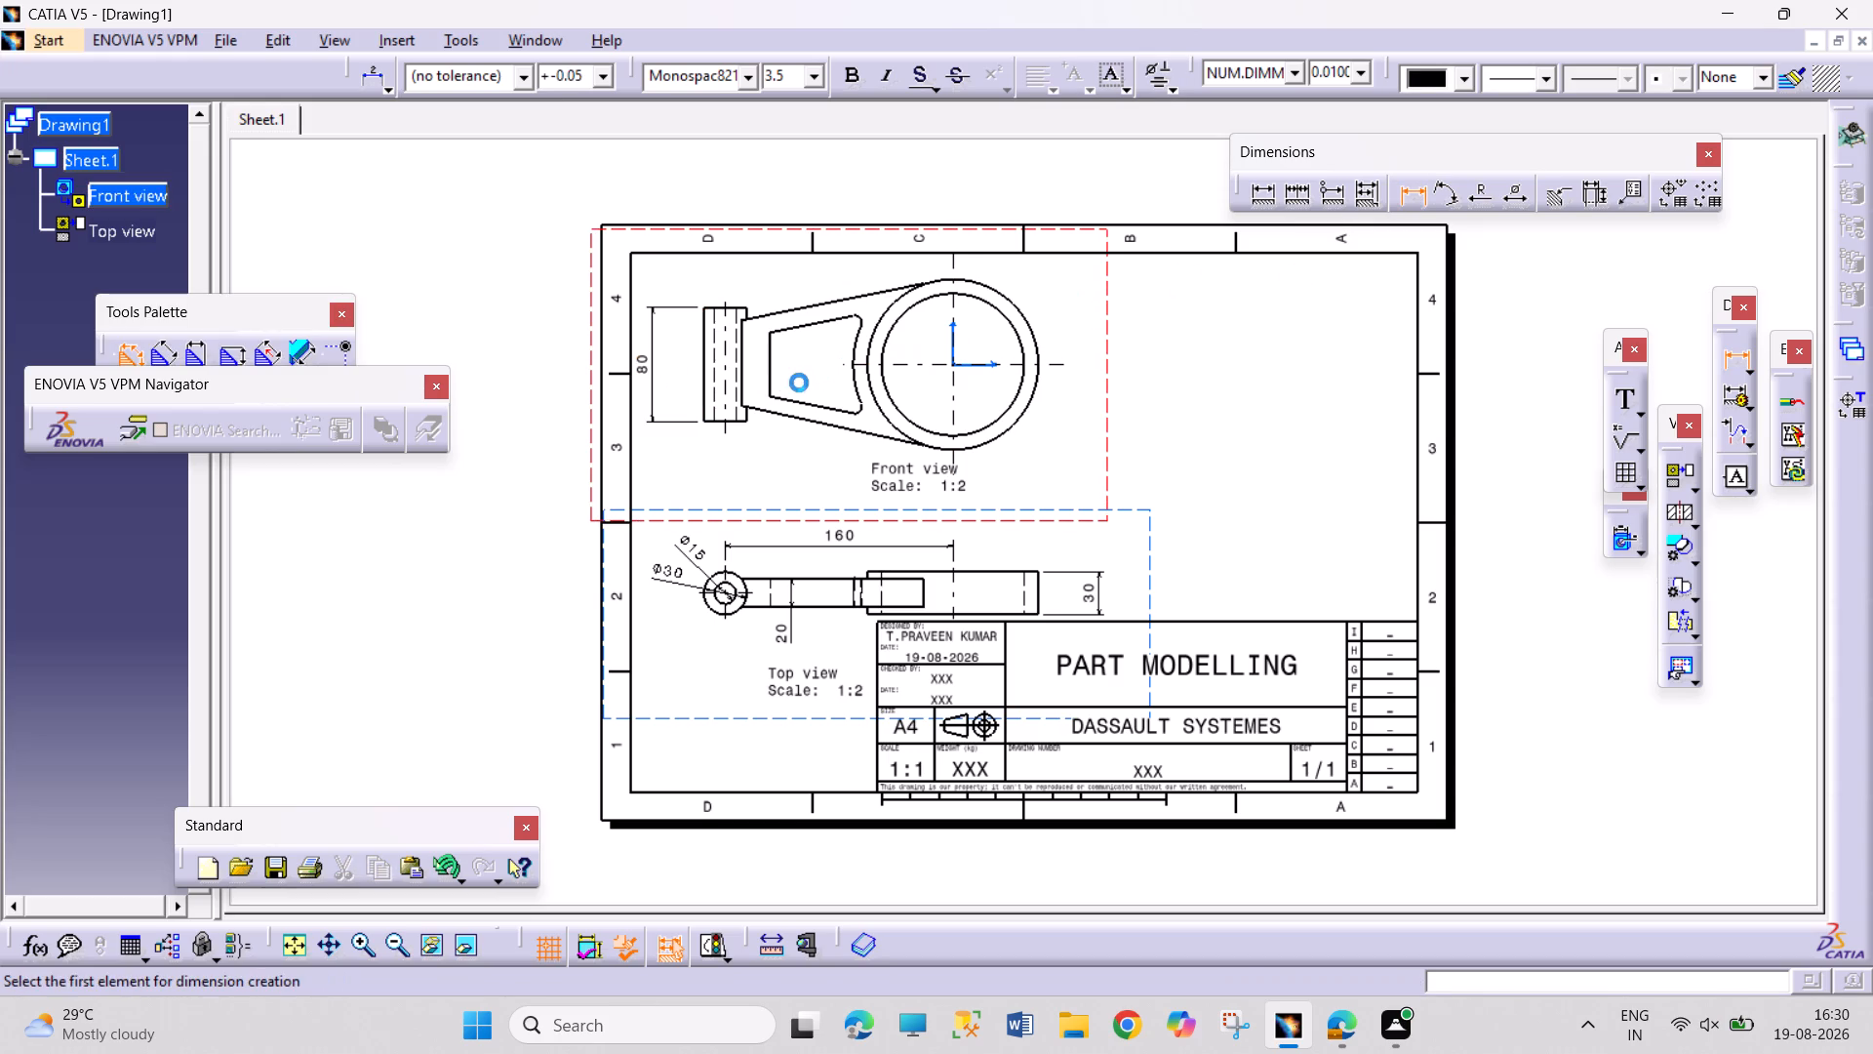
{"action": "left_click", "coordinate": [773, 377]}
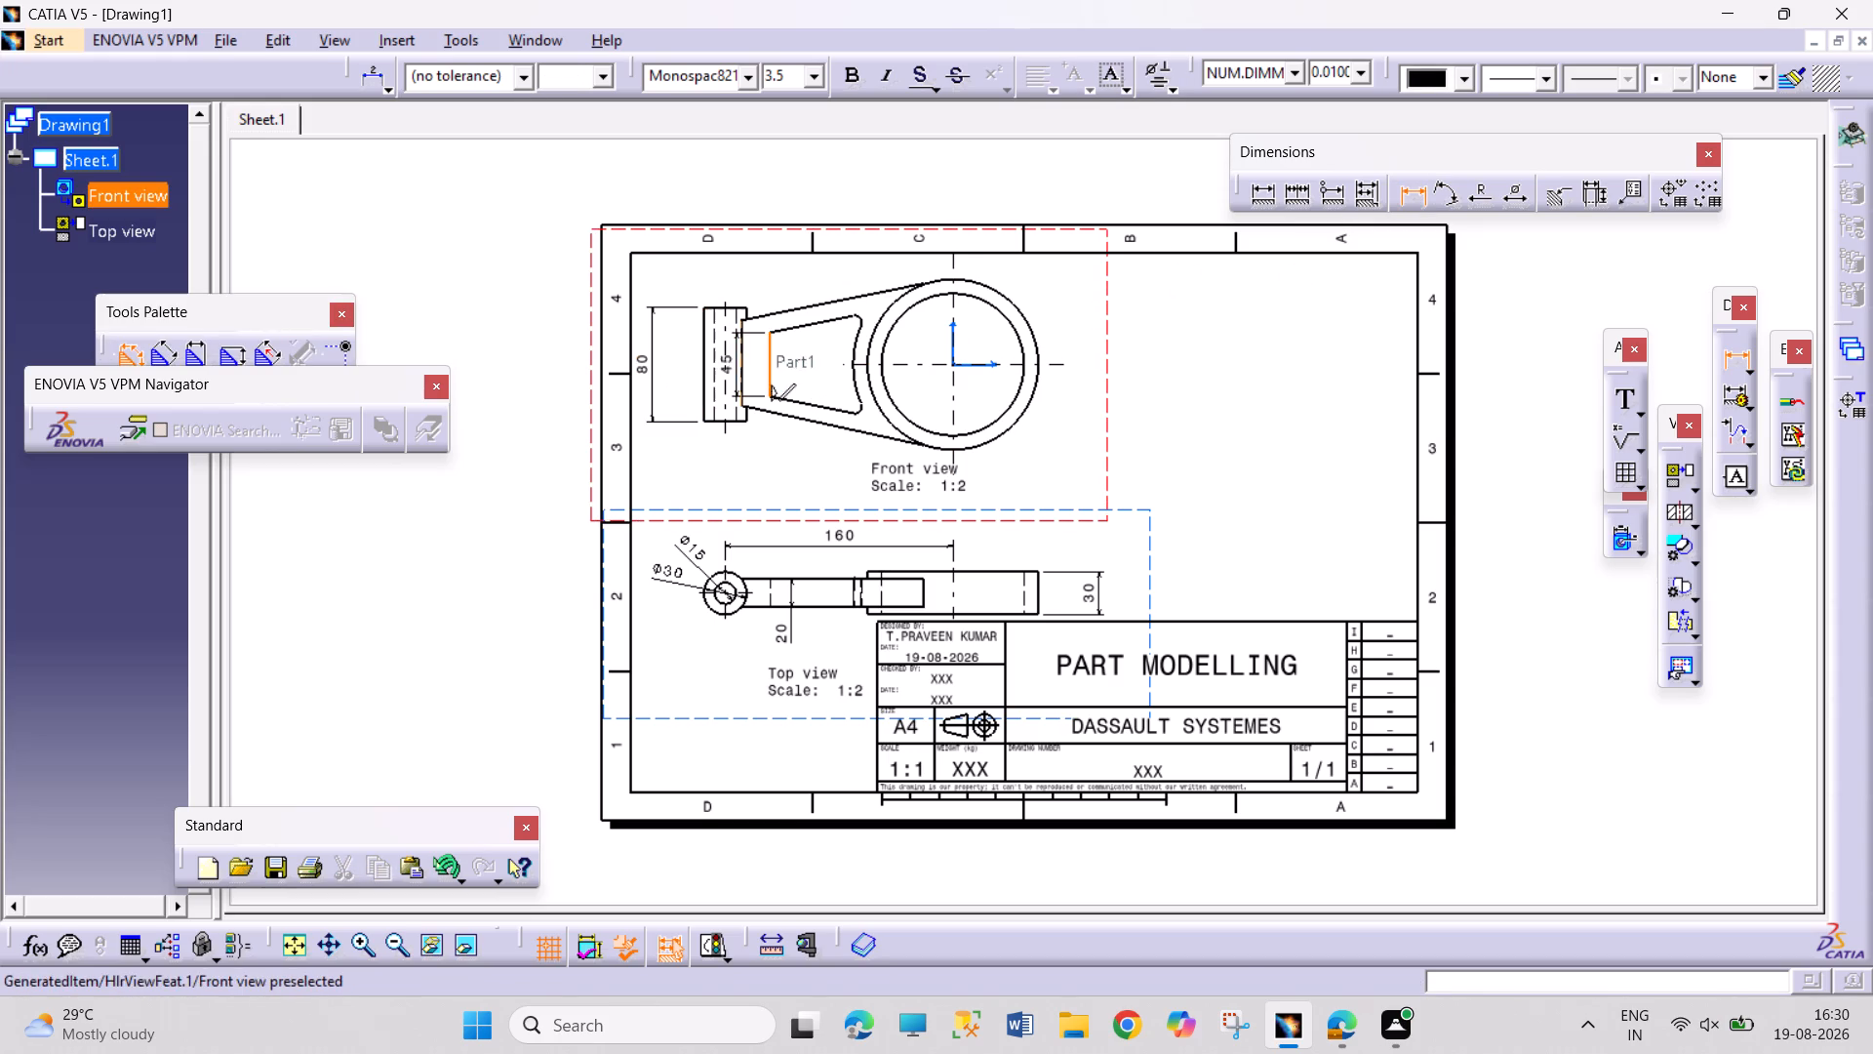
{"action": "left_click", "coordinate": [679, 375]}
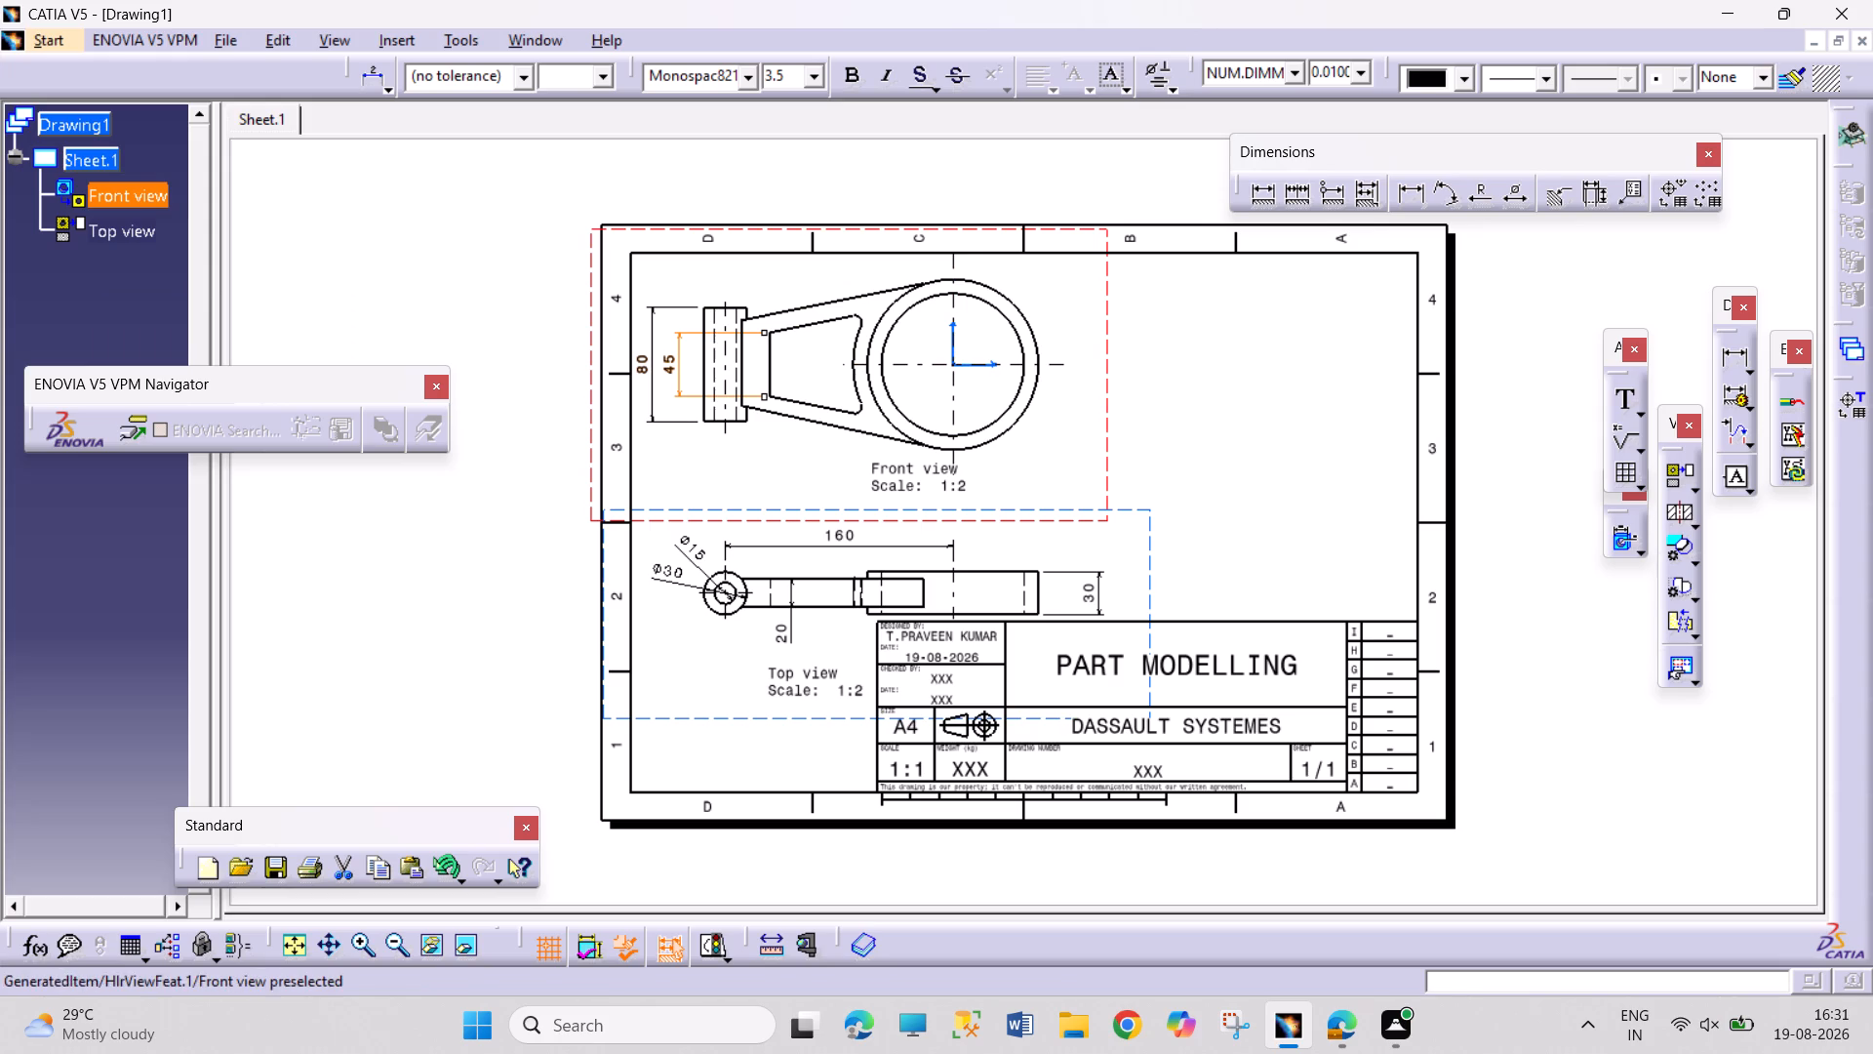
{"action": "left_click_drag", "start_coordinate": [675, 368], "coordinate": [691, 370]}
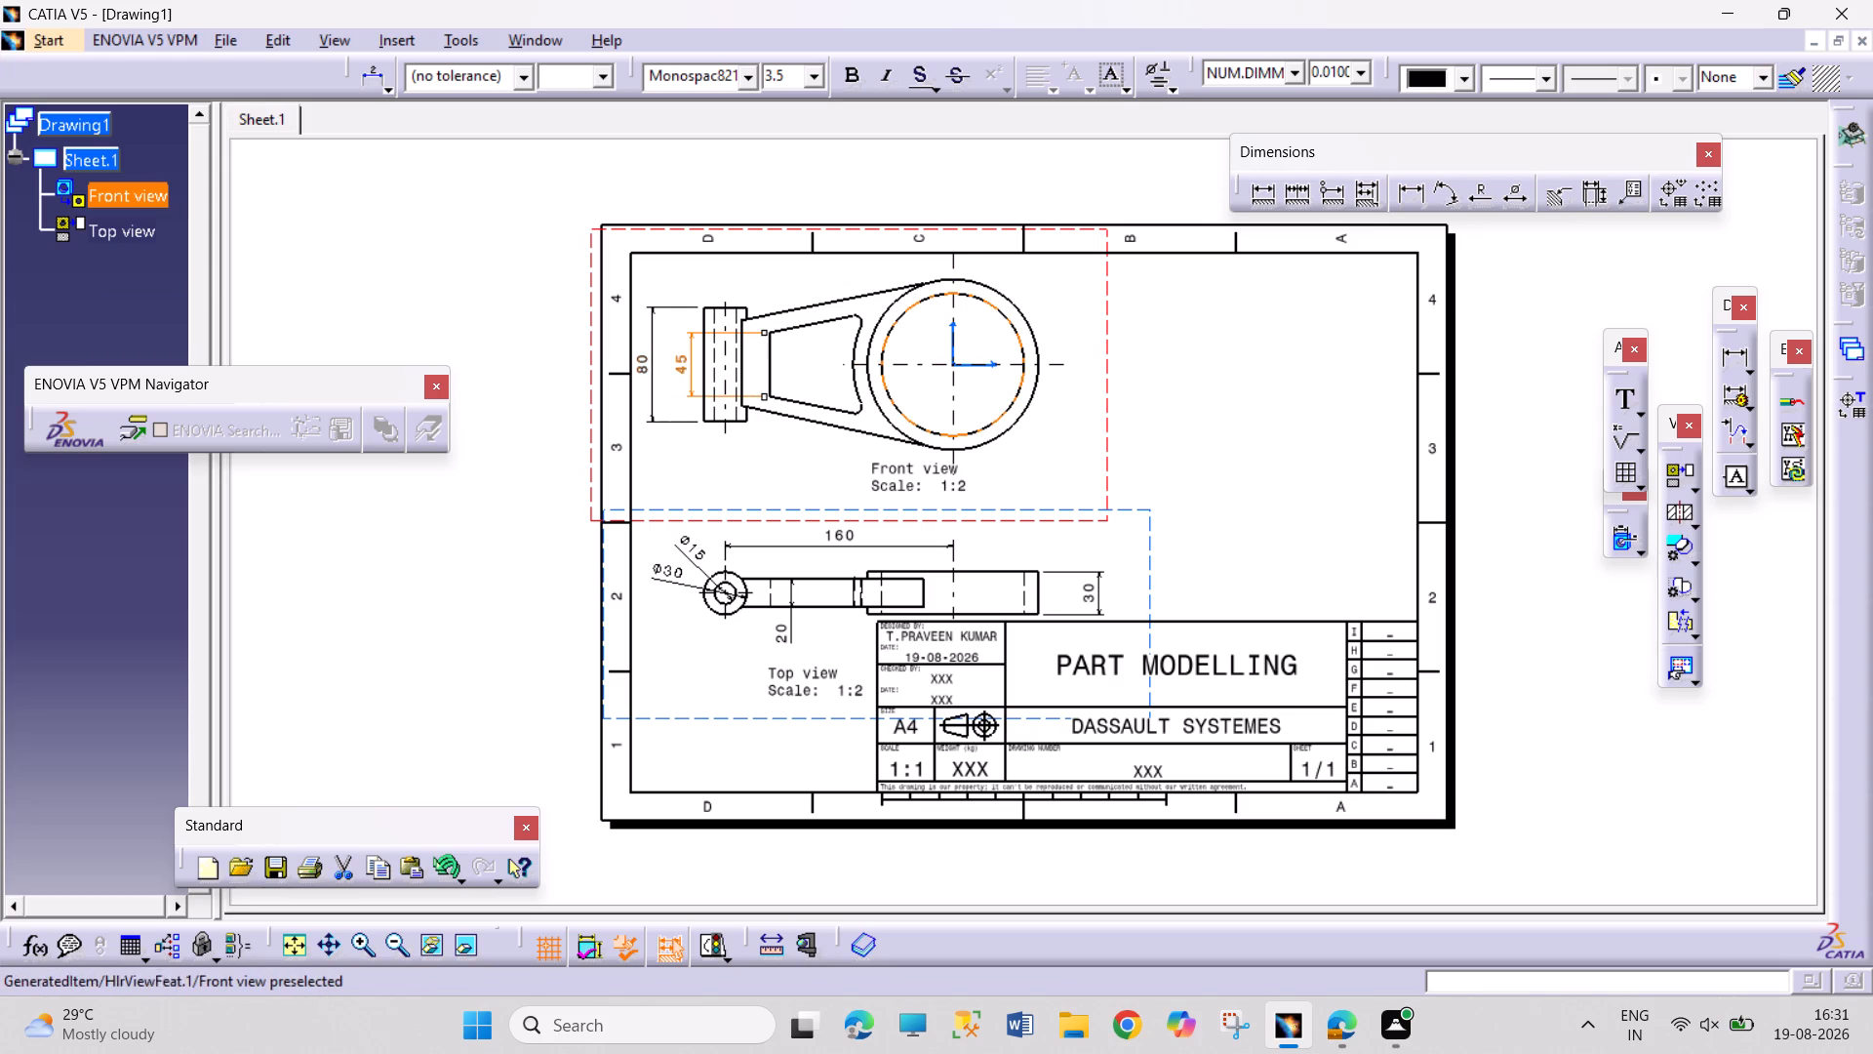
Dimension the arm's vertical edge where it meets the boss in the front view, placing it between the two existing vertical dimensions.
{"action": "left_click", "coordinate": [1414, 197]}
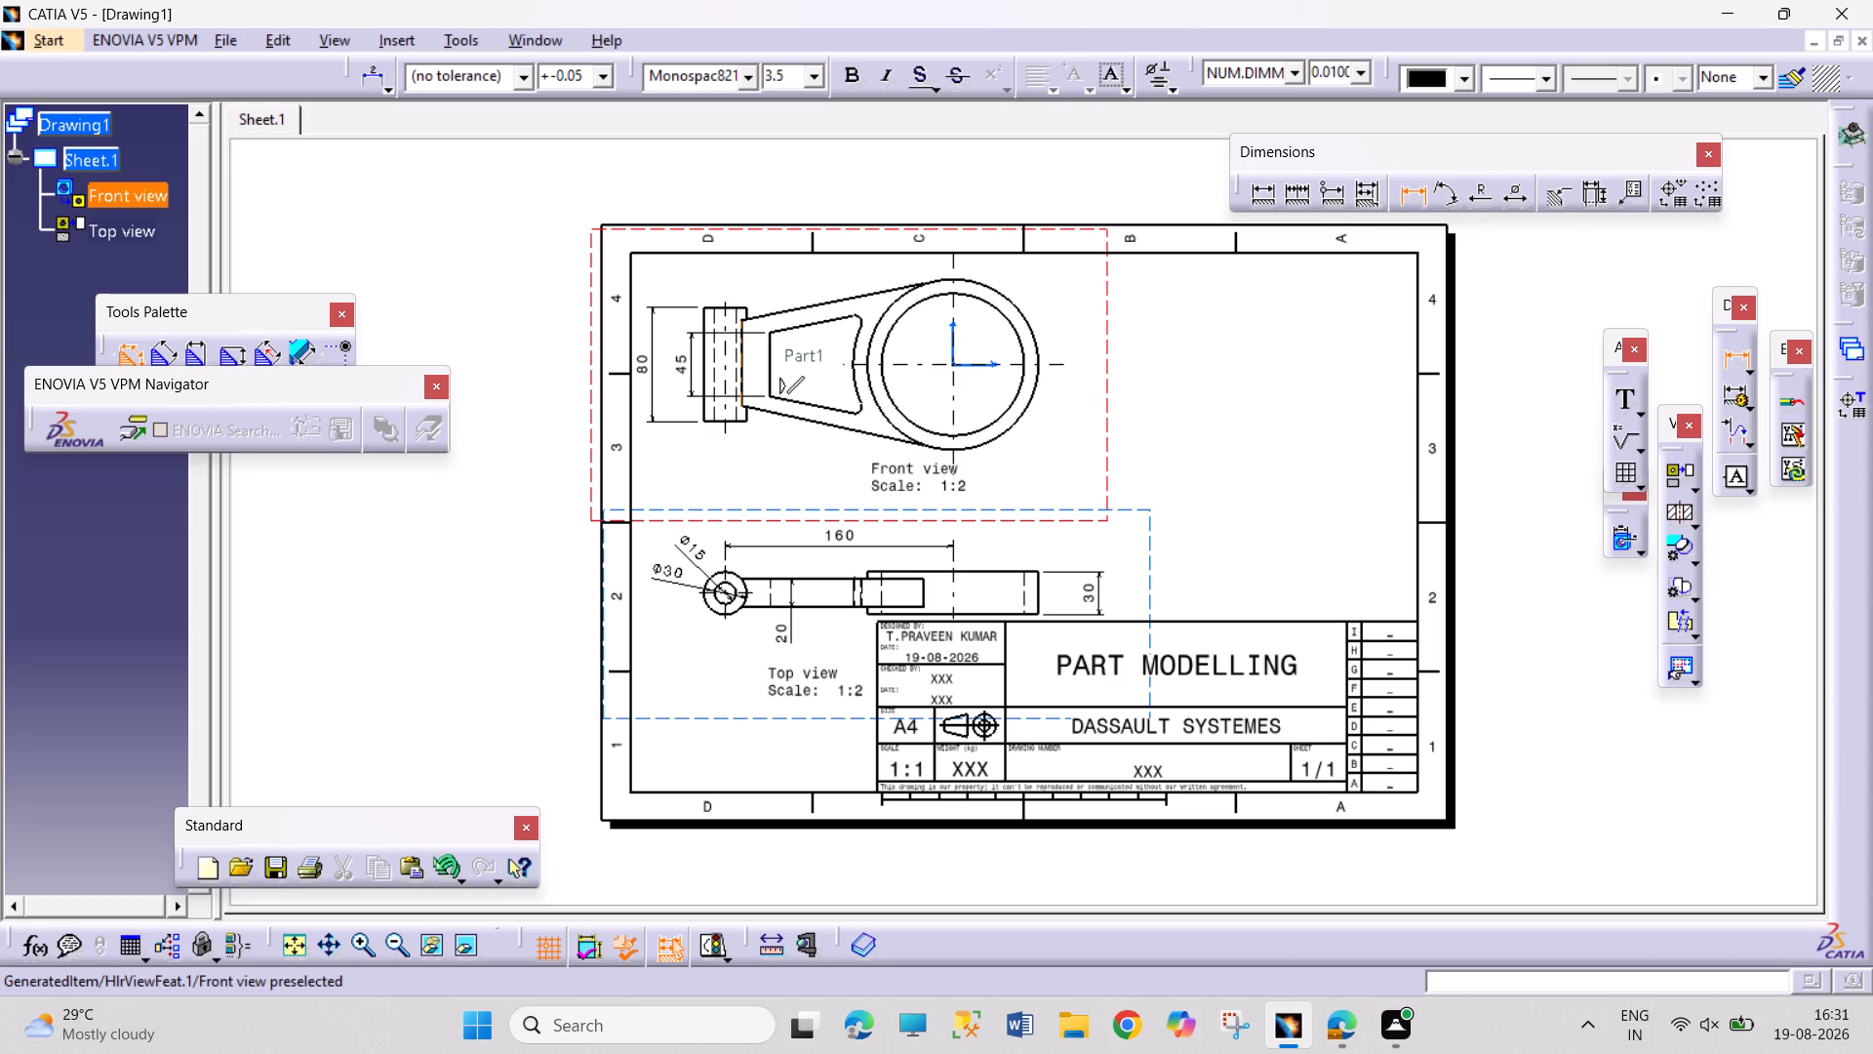
{"action": "left_click", "coordinate": [745, 365]}
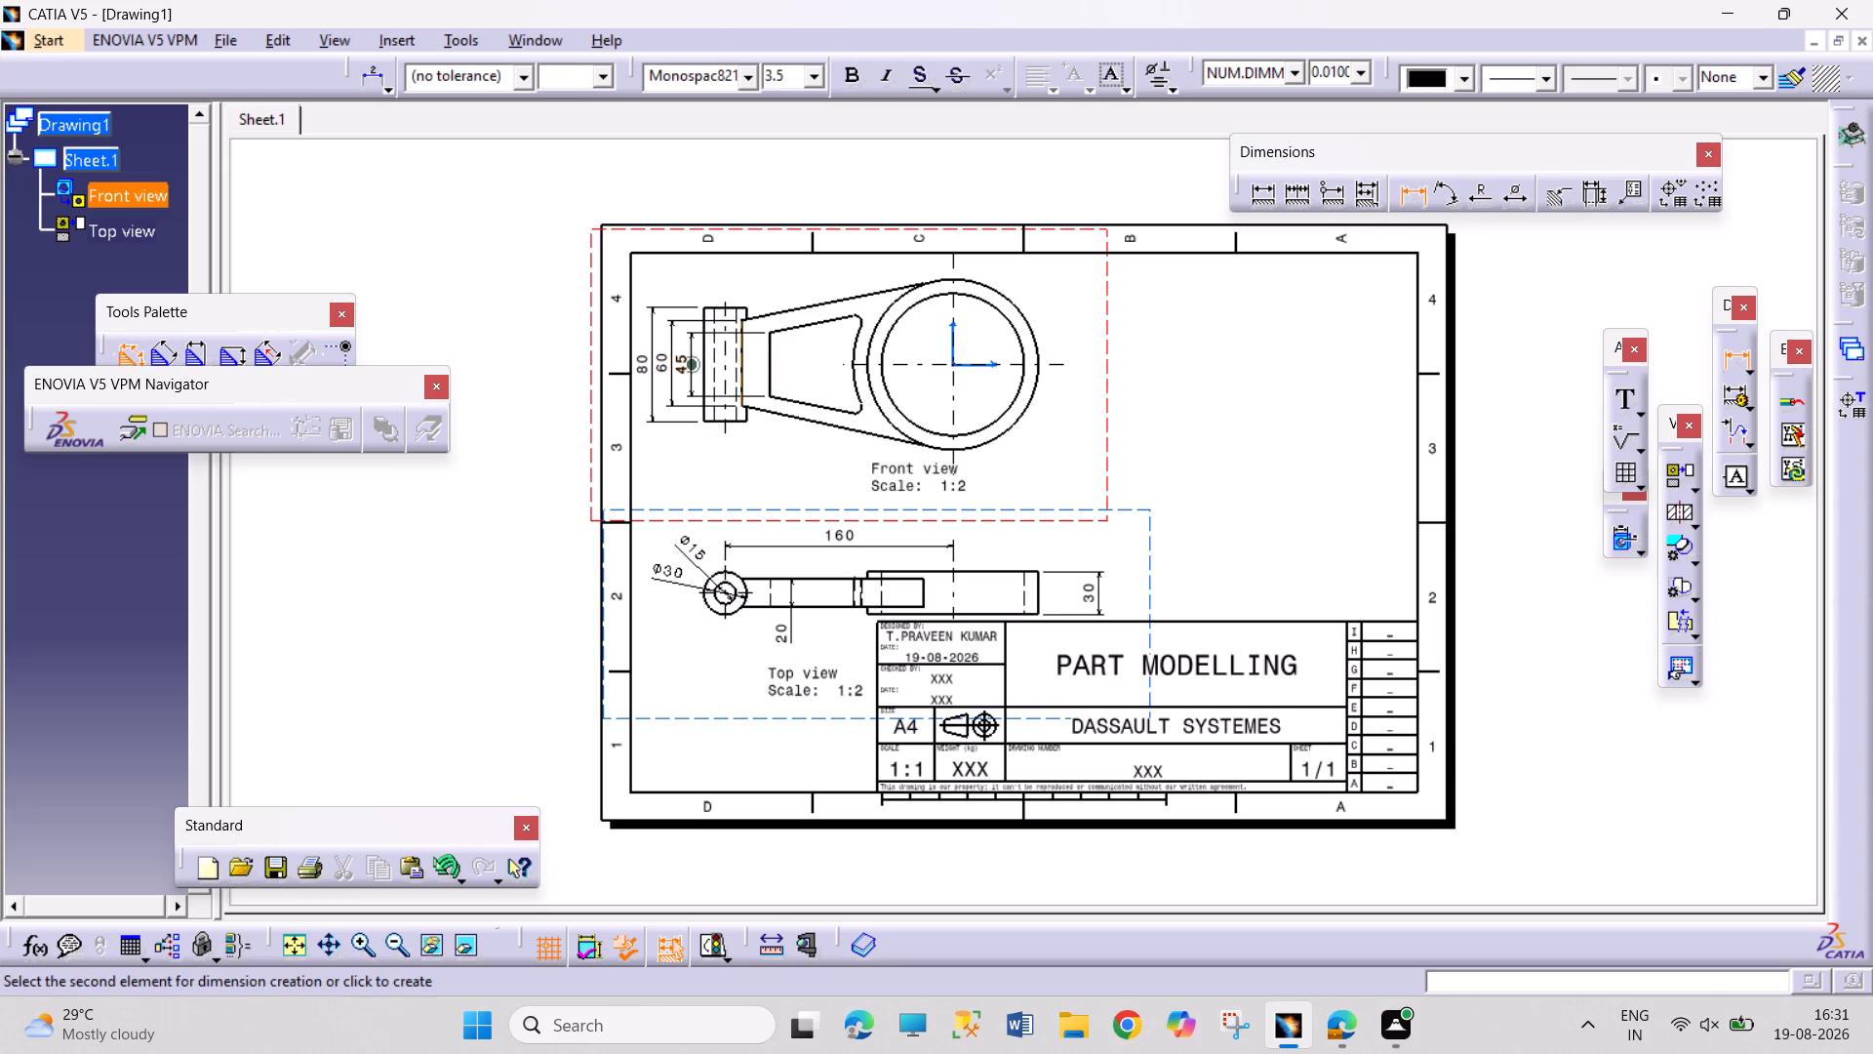
{"action": "left_click", "coordinate": [671, 383]}
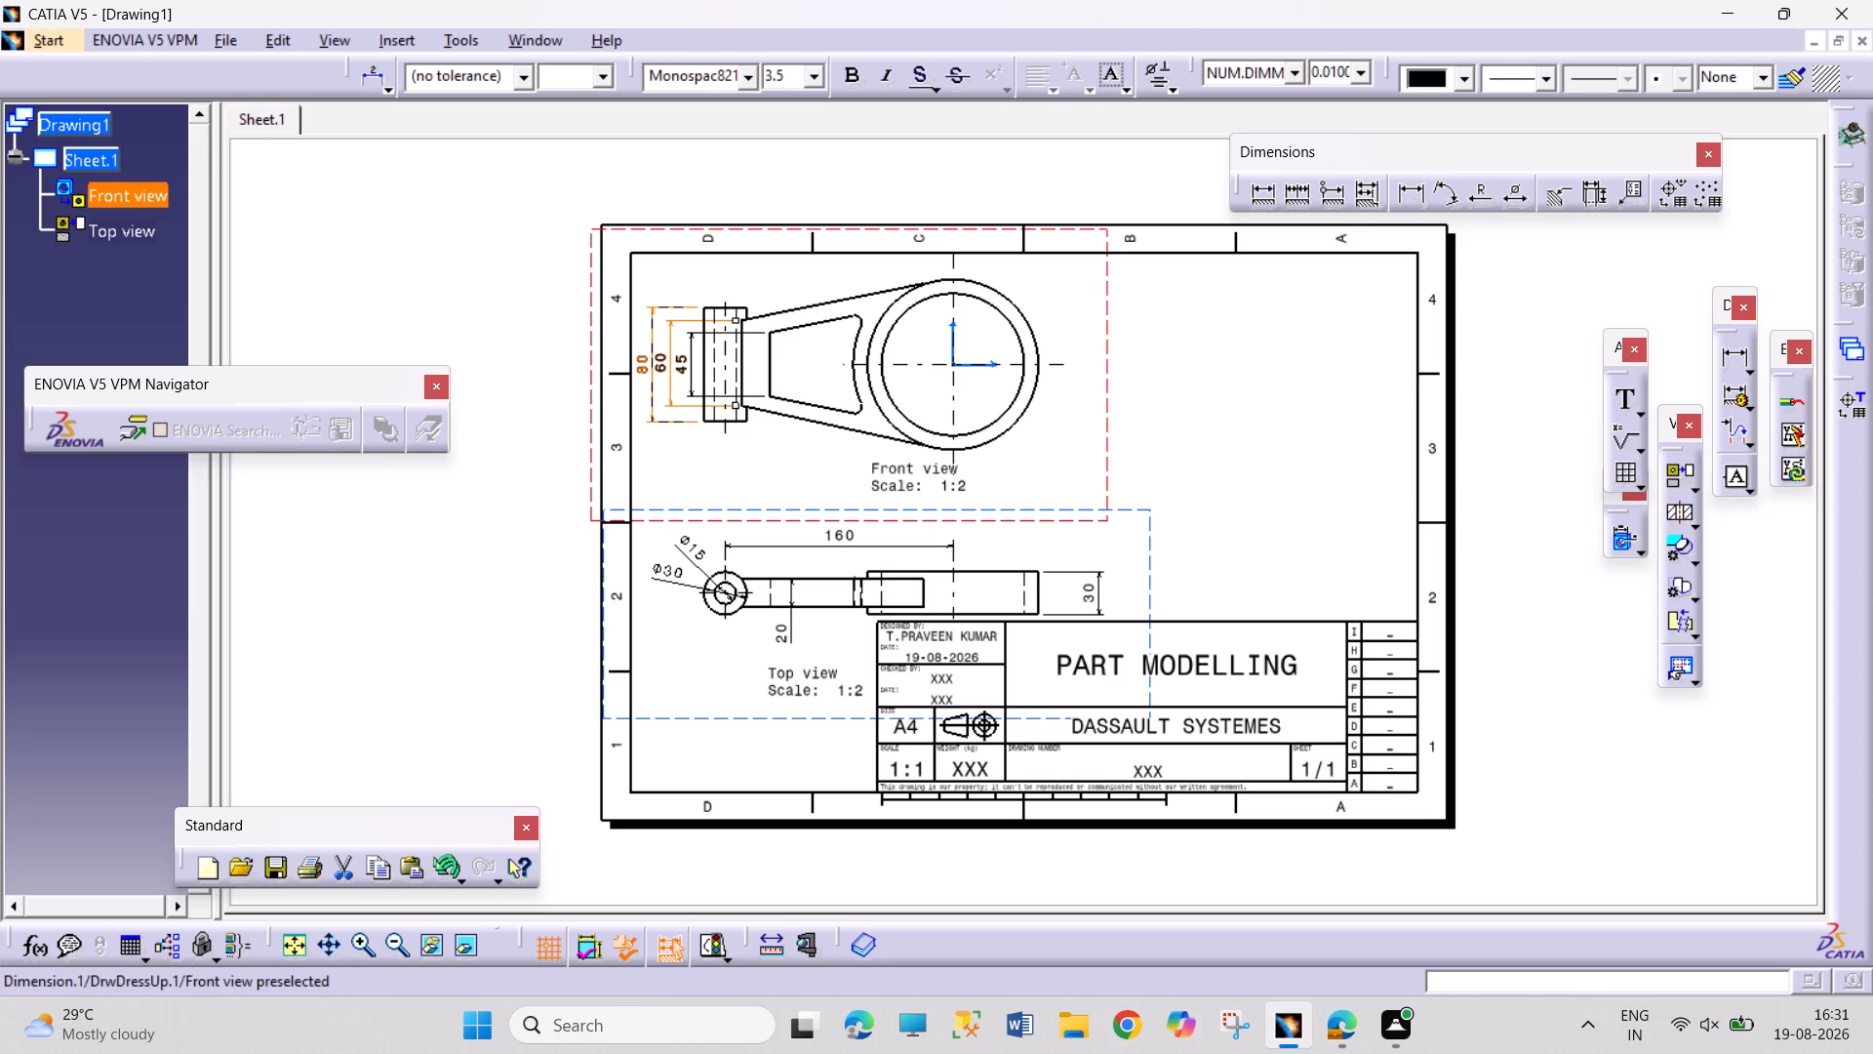
Rearrange the front view's vertical dimensions, moving 45 between the boss and the window, and 60 and 80 closer to the boss.
{"action": "left_click_drag", "start_coordinate": [681, 373], "coordinate": [737, 373]}
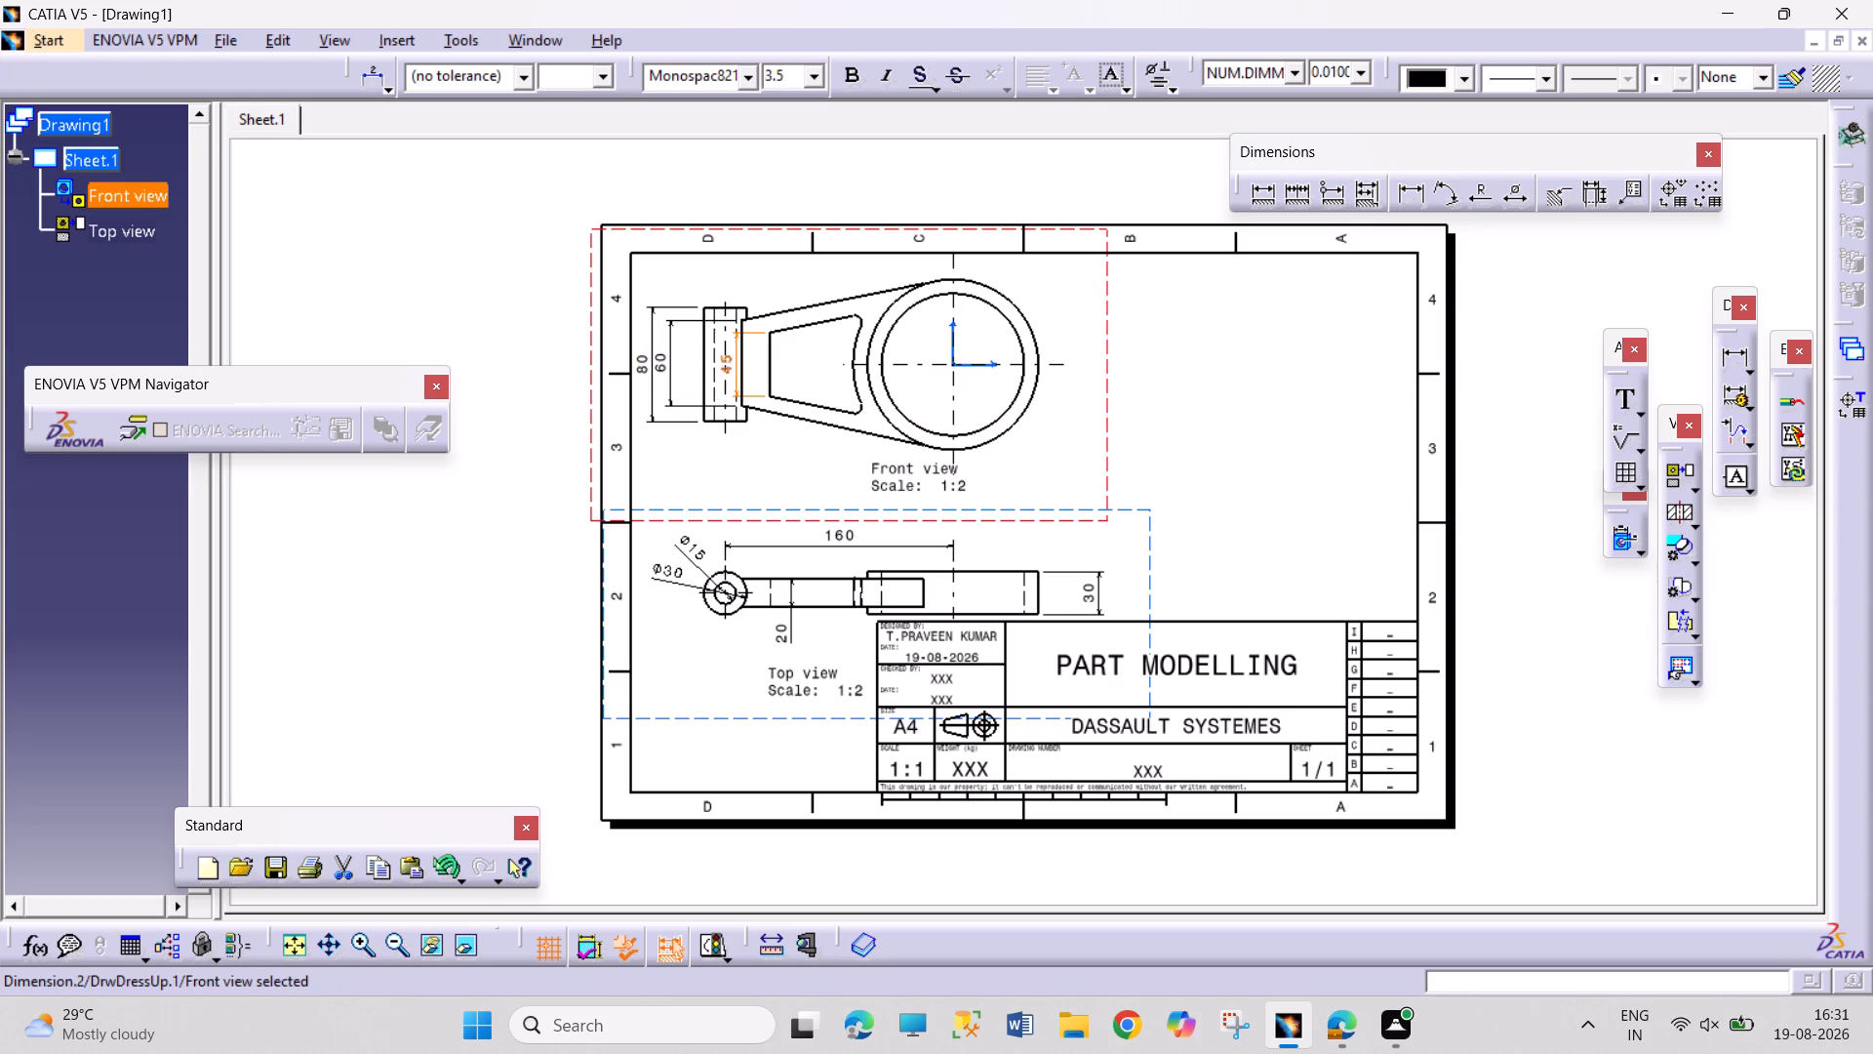
{"action": "left_click_drag", "start_coordinate": [737, 373], "coordinate": [762, 379]}
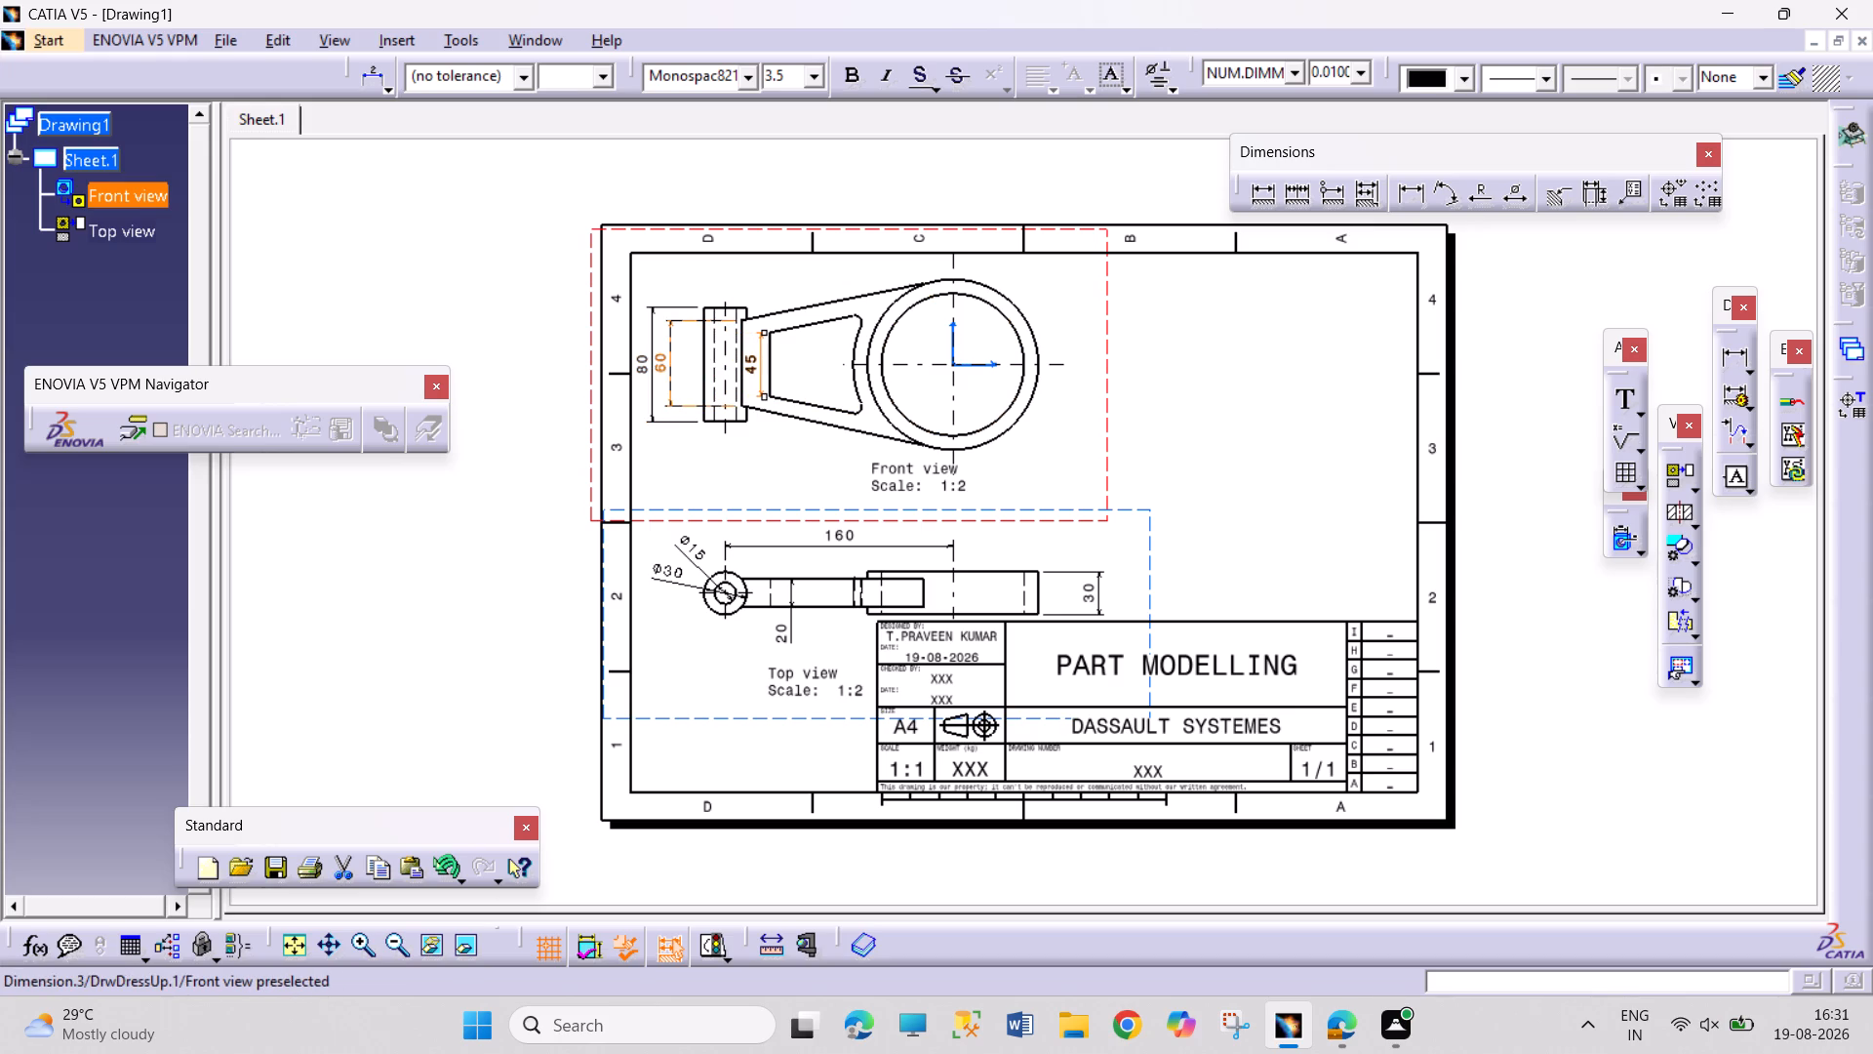
{"action": "left_click_drag", "start_coordinate": [664, 370], "coordinate": [686, 379]}
{"action": "left_click_drag", "start_coordinate": [646, 363], "coordinate": [653, 366]}
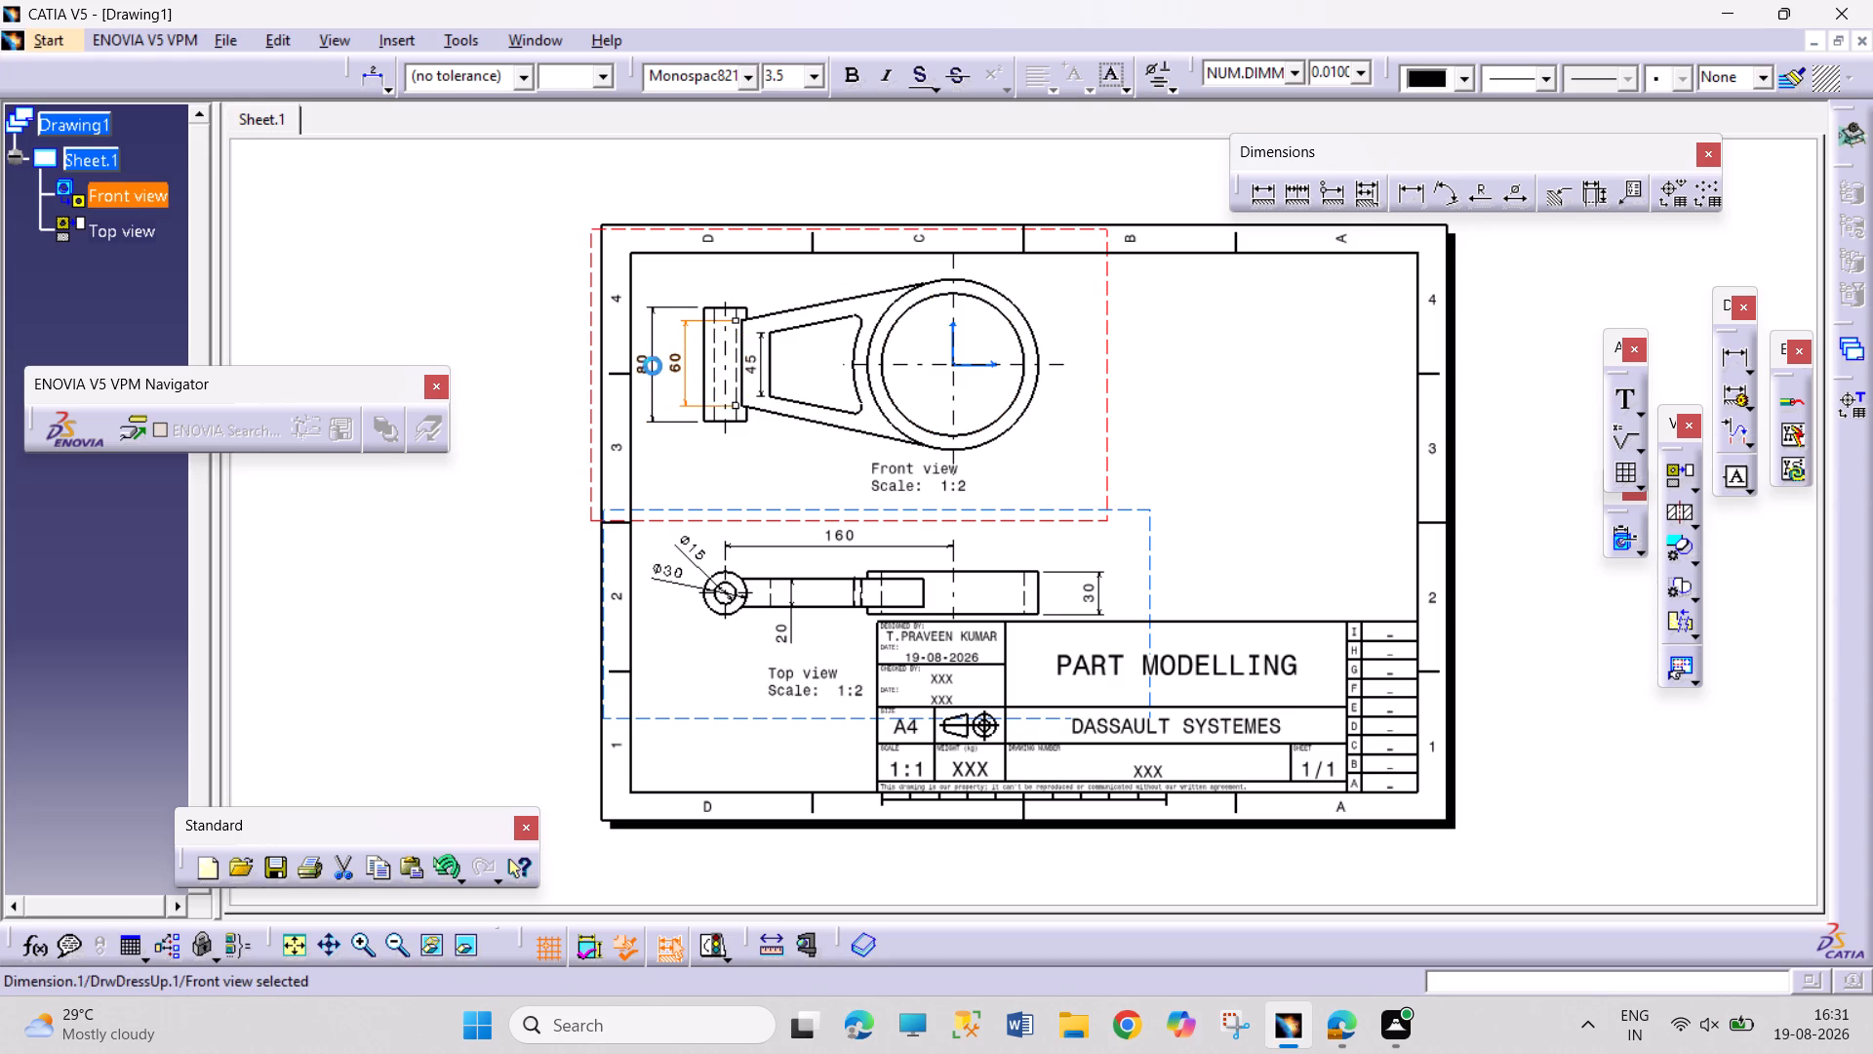
{"action": "left_click_drag", "start_coordinate": [653, 366], "coordinate": [661, 369]}
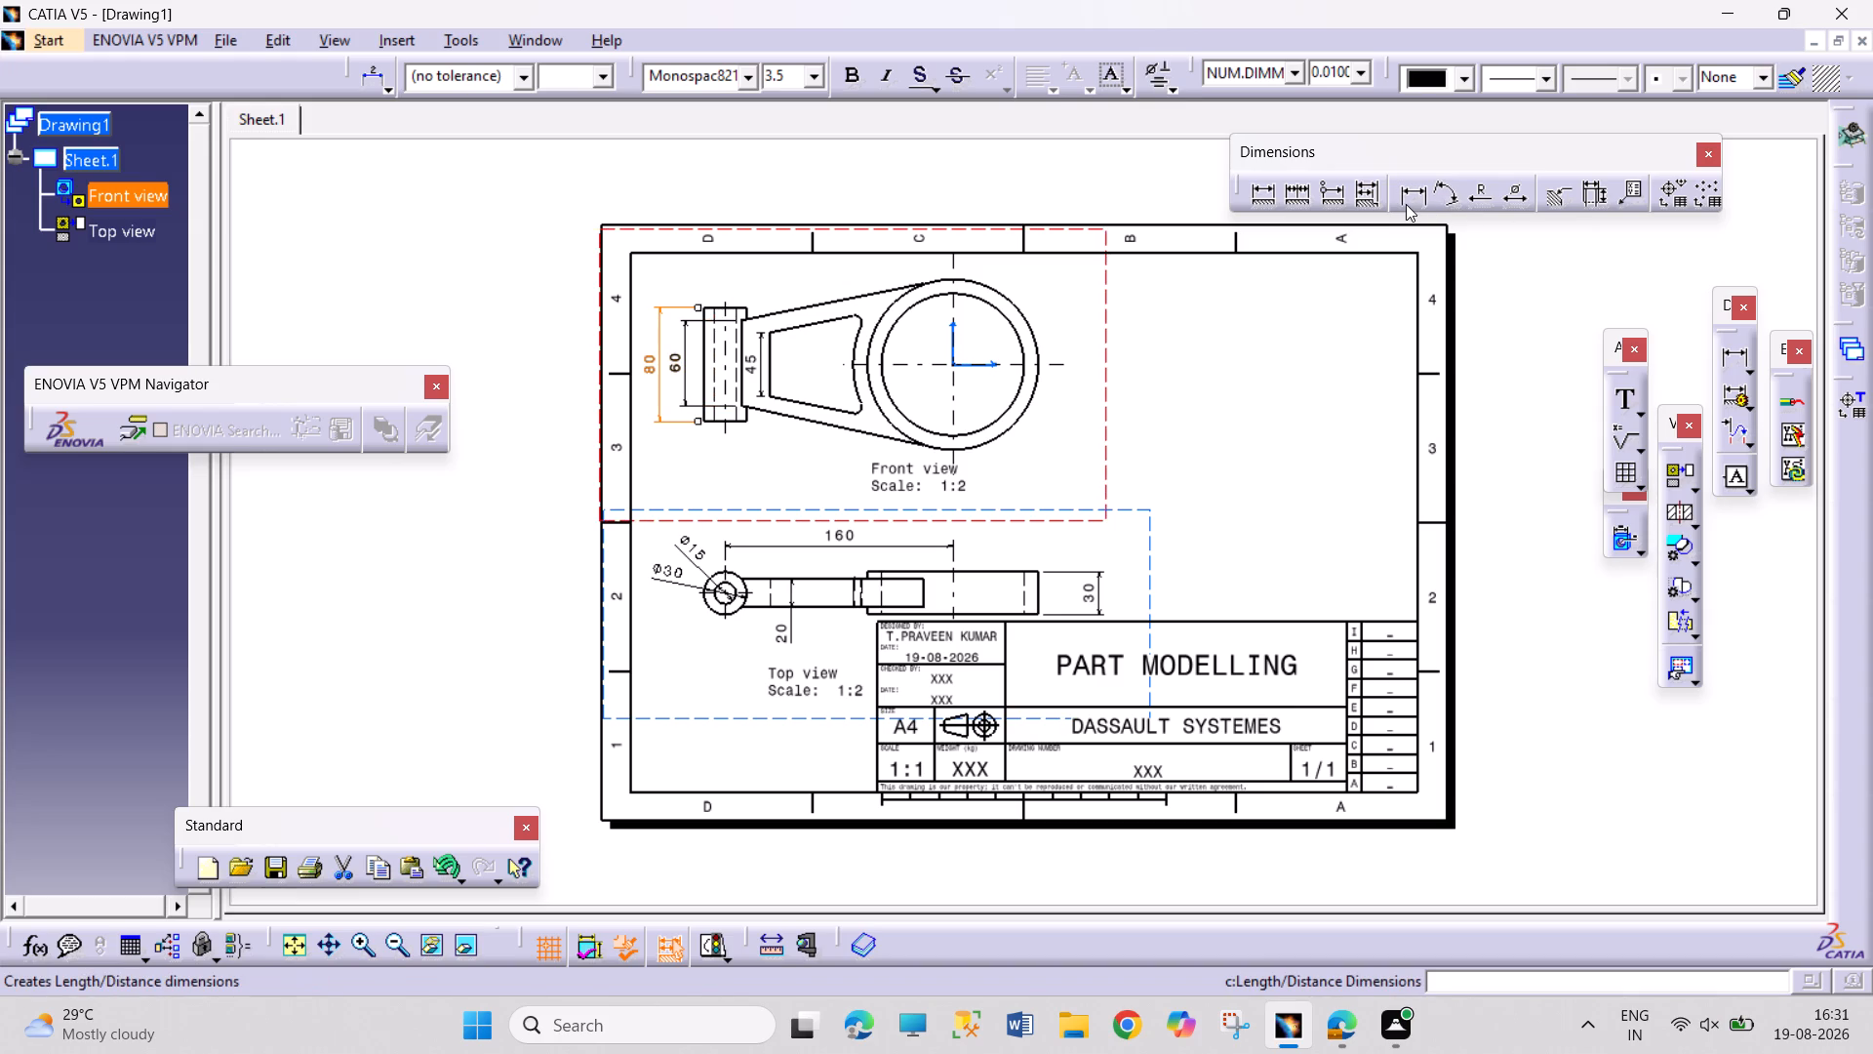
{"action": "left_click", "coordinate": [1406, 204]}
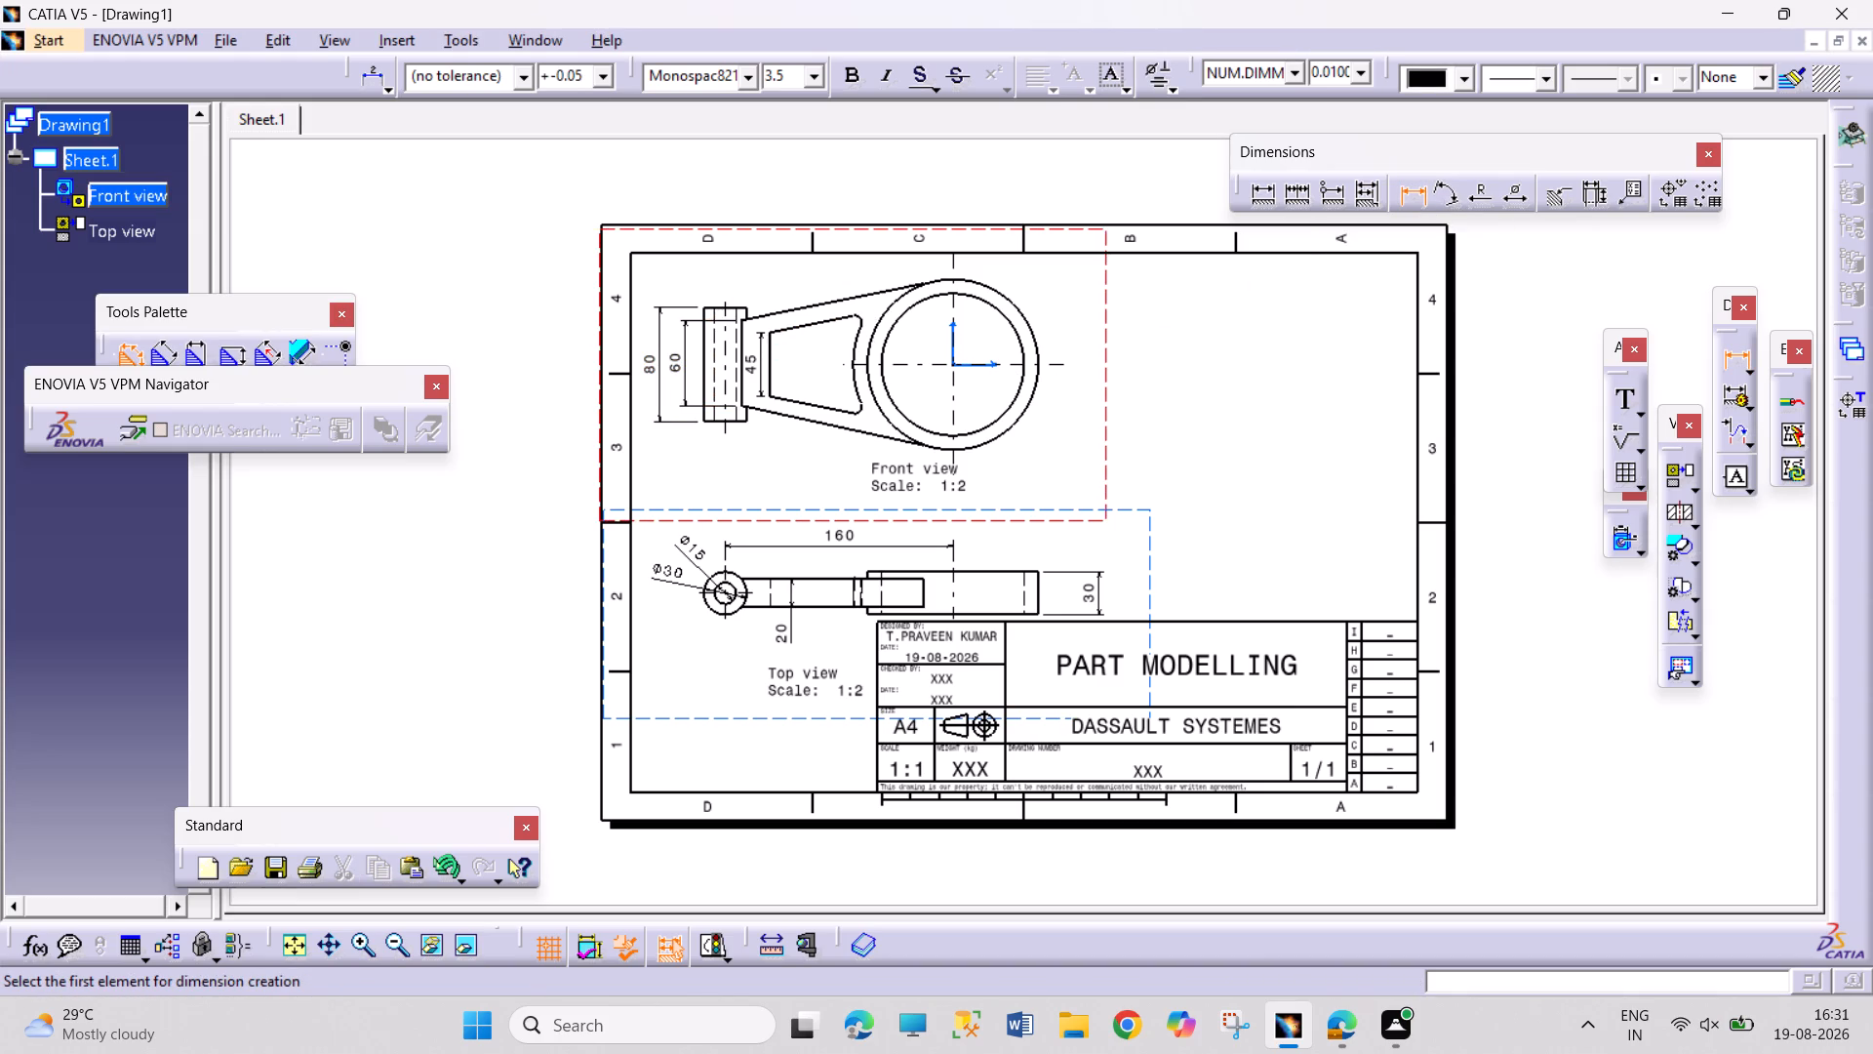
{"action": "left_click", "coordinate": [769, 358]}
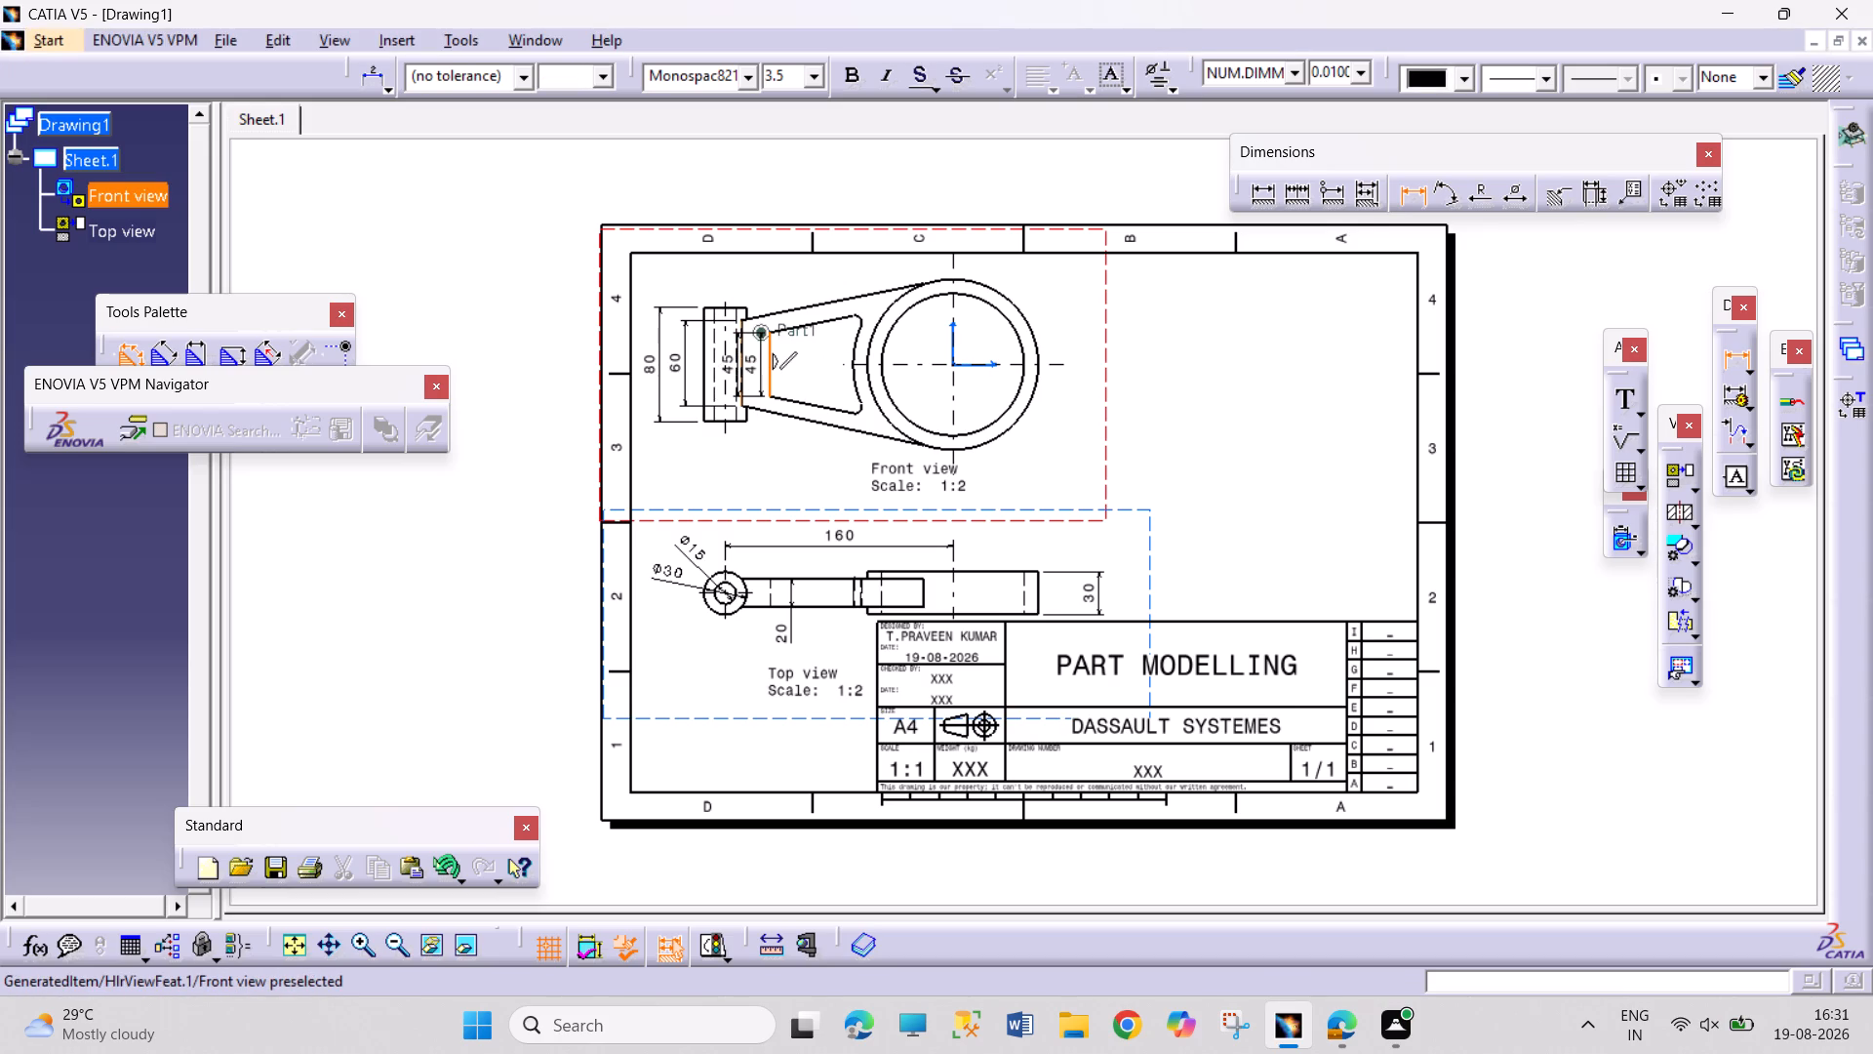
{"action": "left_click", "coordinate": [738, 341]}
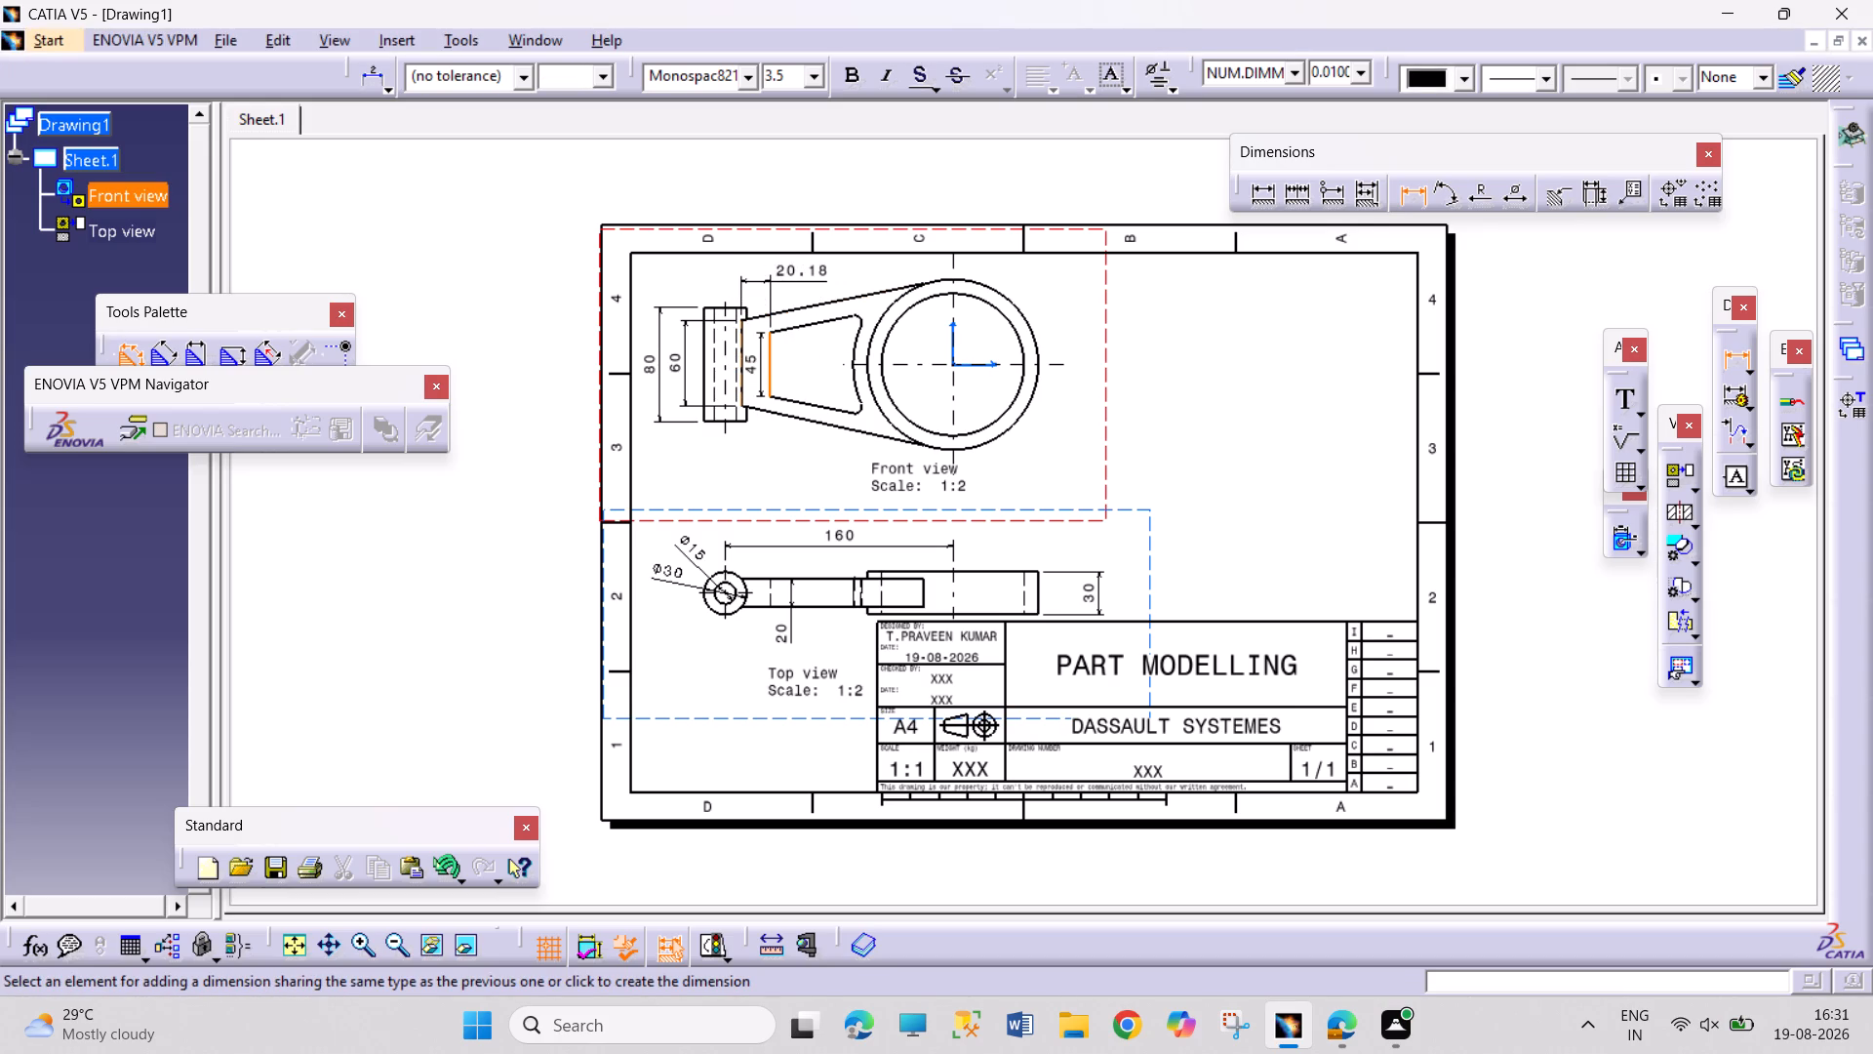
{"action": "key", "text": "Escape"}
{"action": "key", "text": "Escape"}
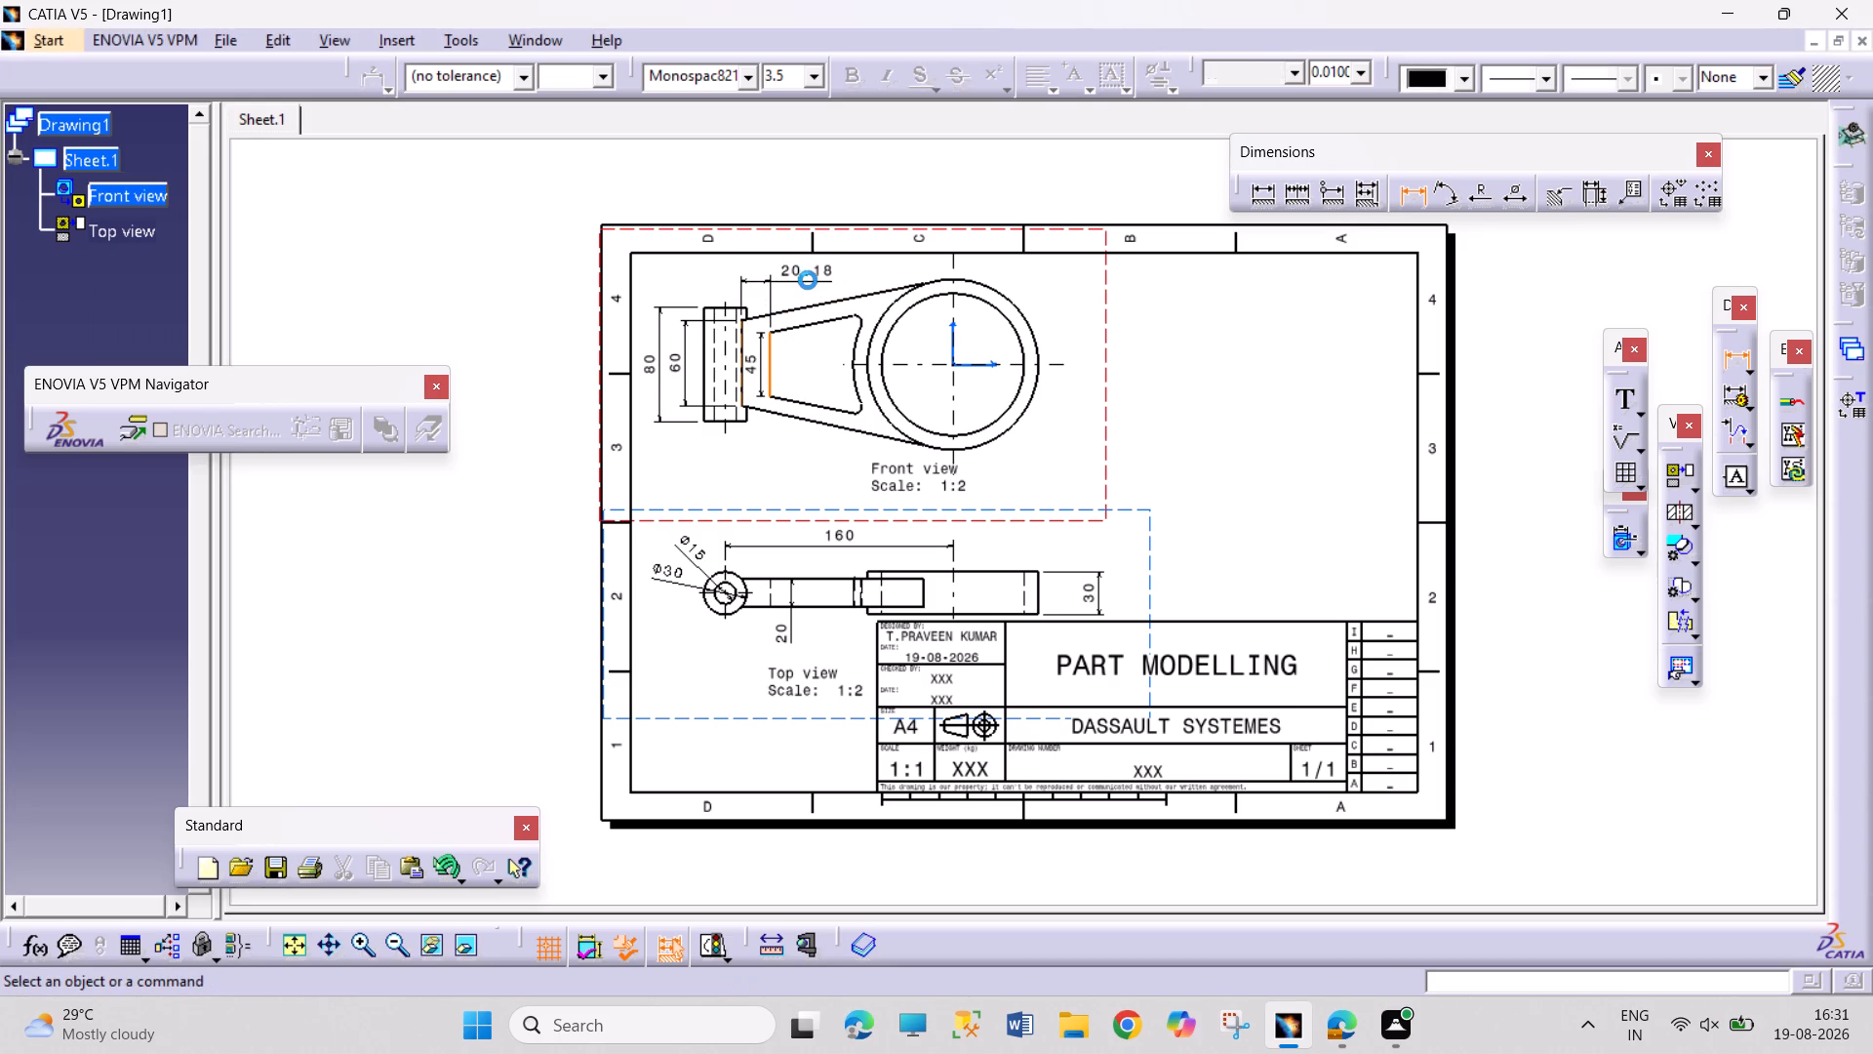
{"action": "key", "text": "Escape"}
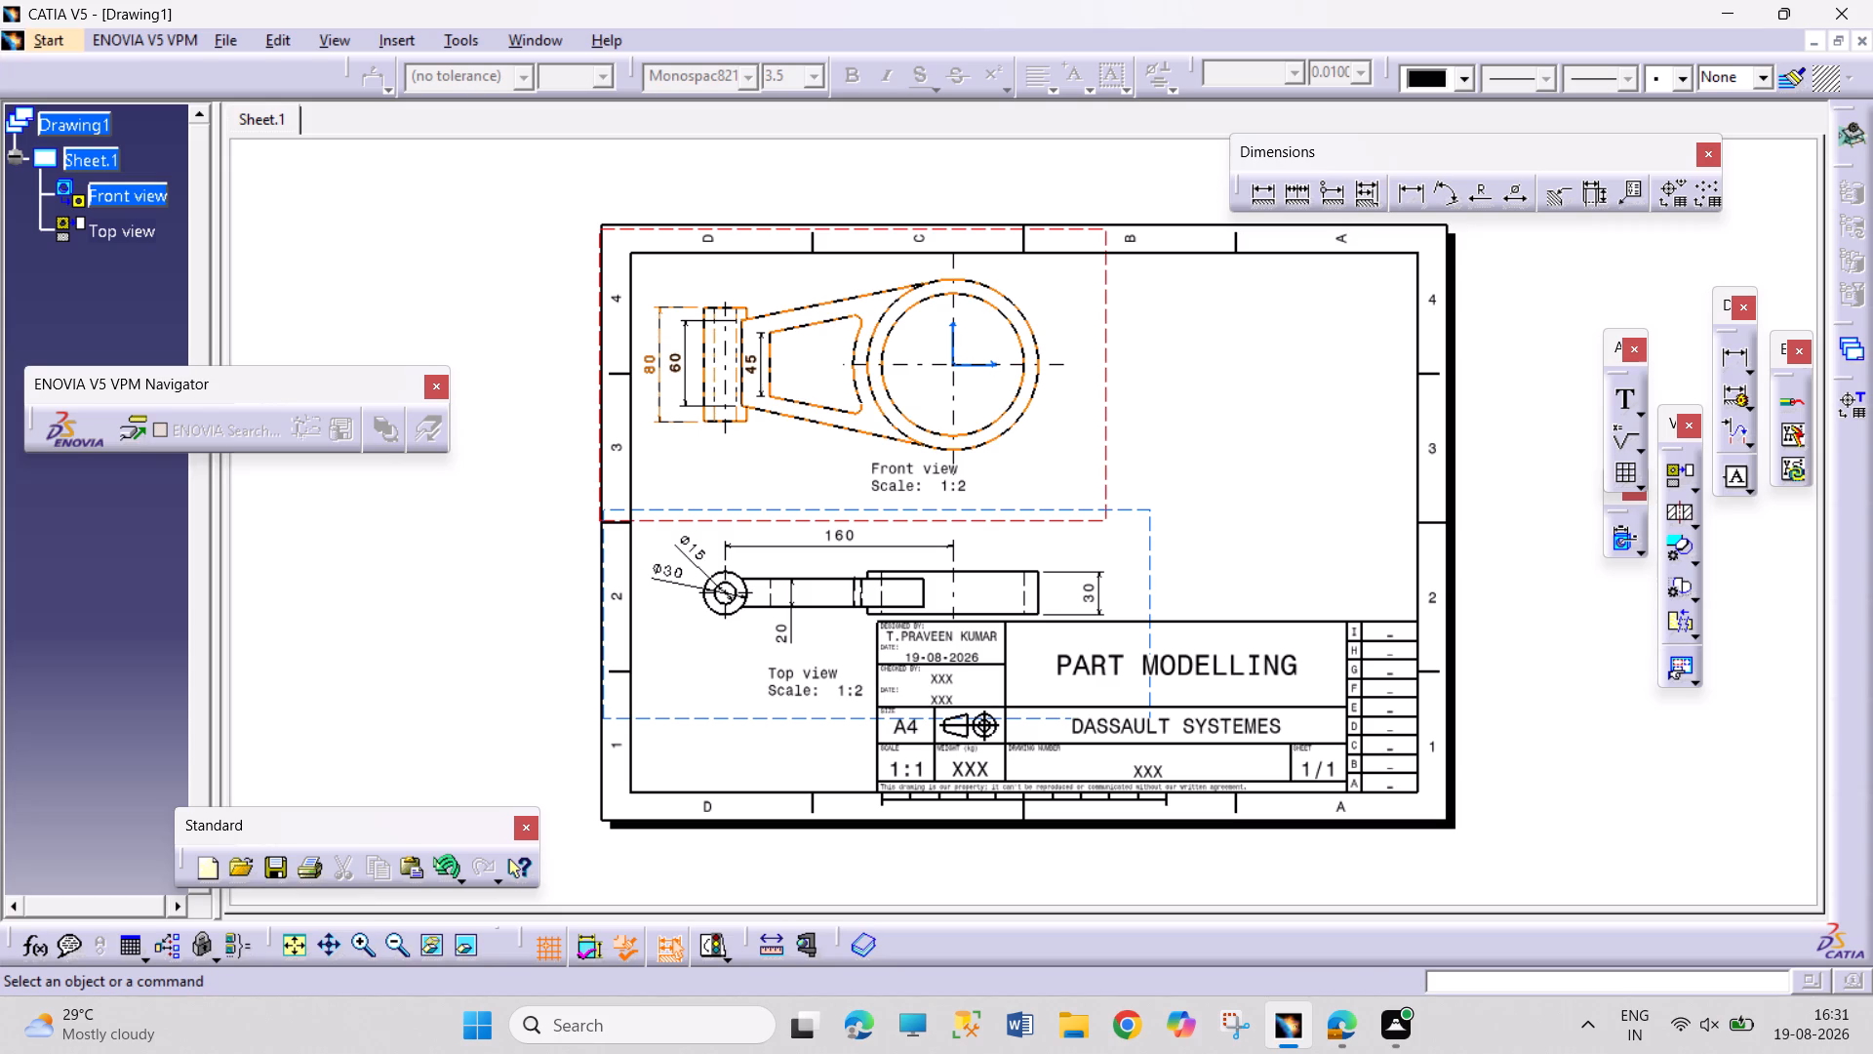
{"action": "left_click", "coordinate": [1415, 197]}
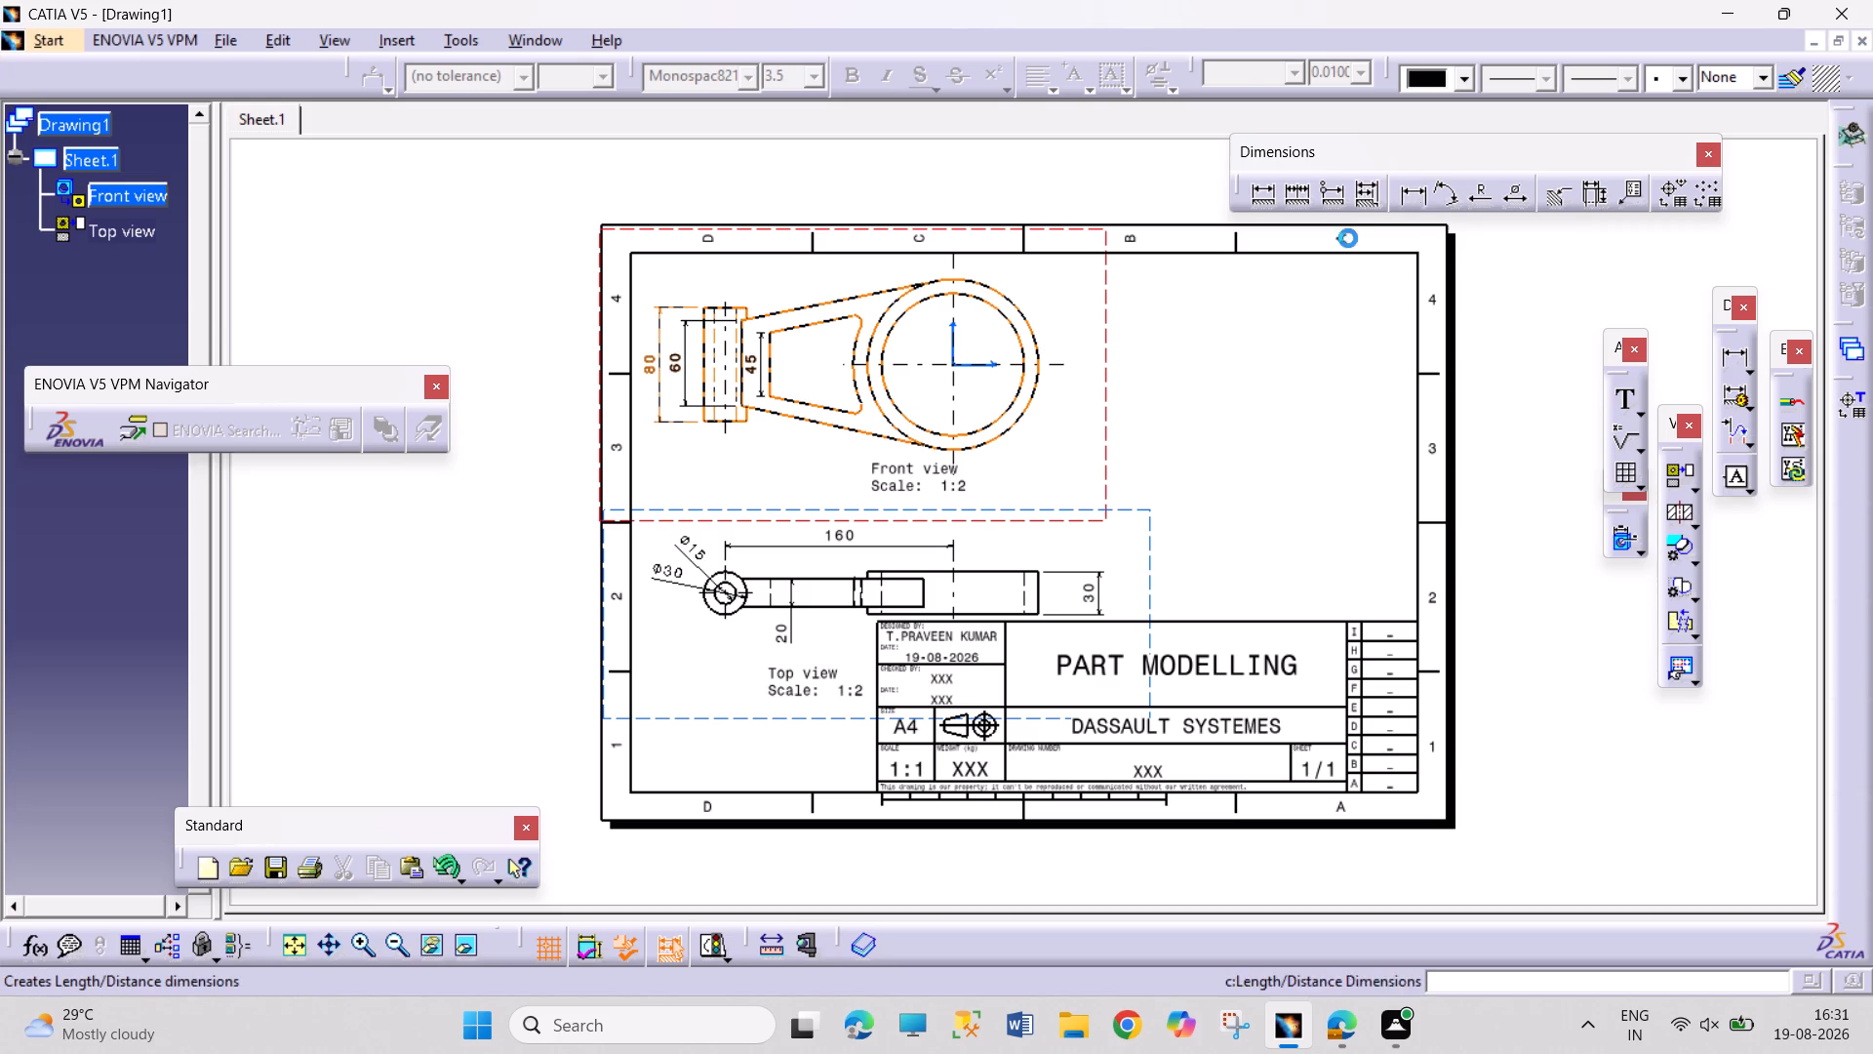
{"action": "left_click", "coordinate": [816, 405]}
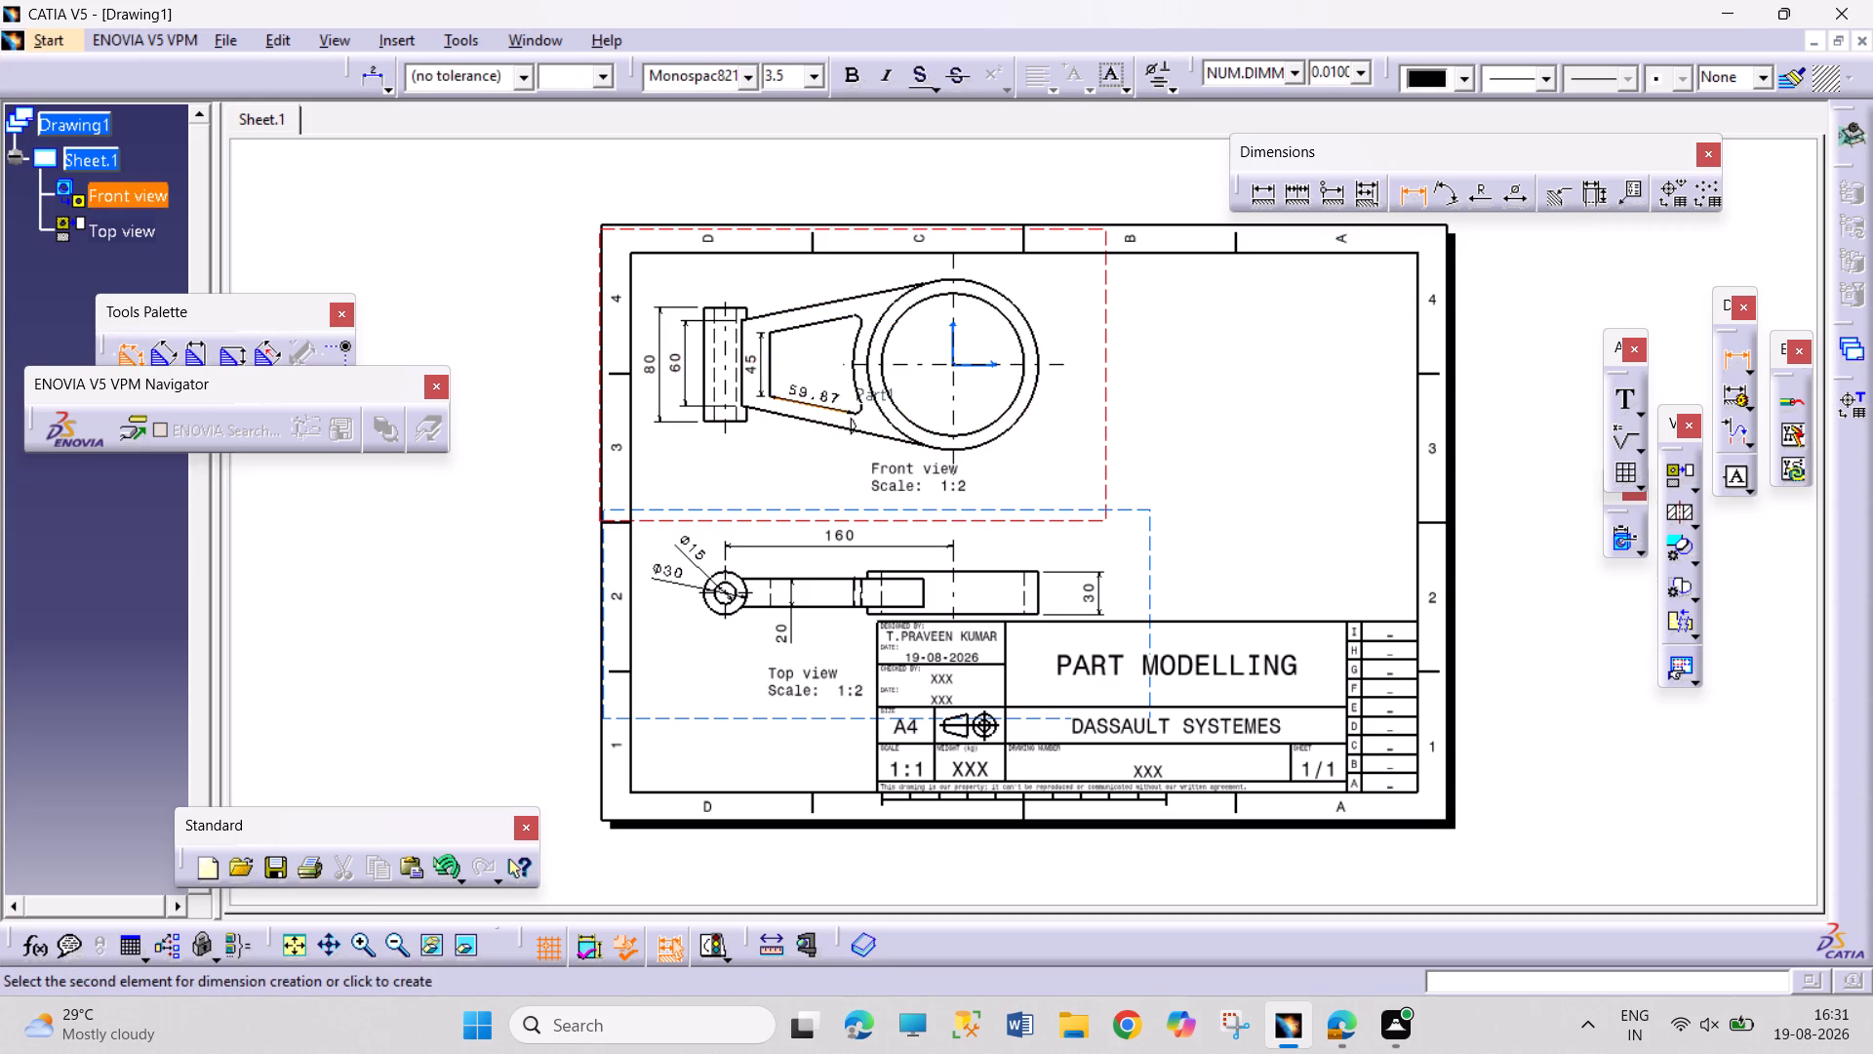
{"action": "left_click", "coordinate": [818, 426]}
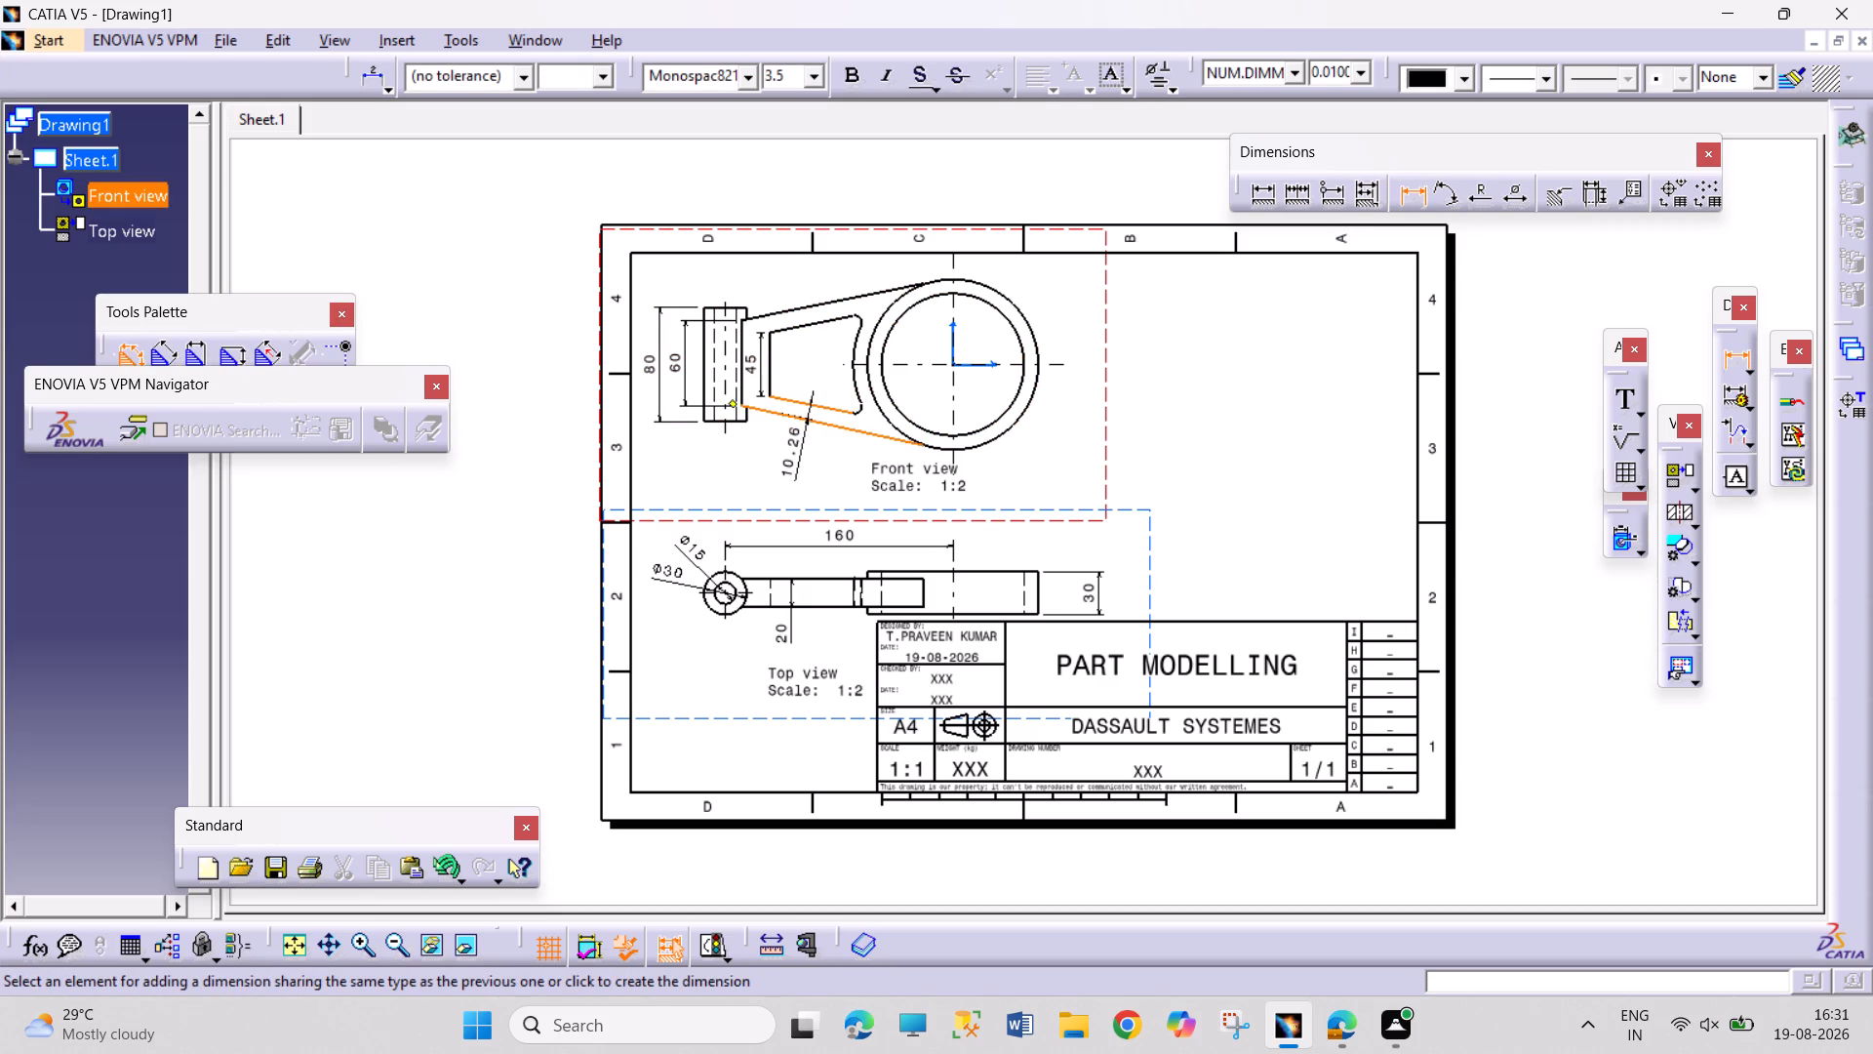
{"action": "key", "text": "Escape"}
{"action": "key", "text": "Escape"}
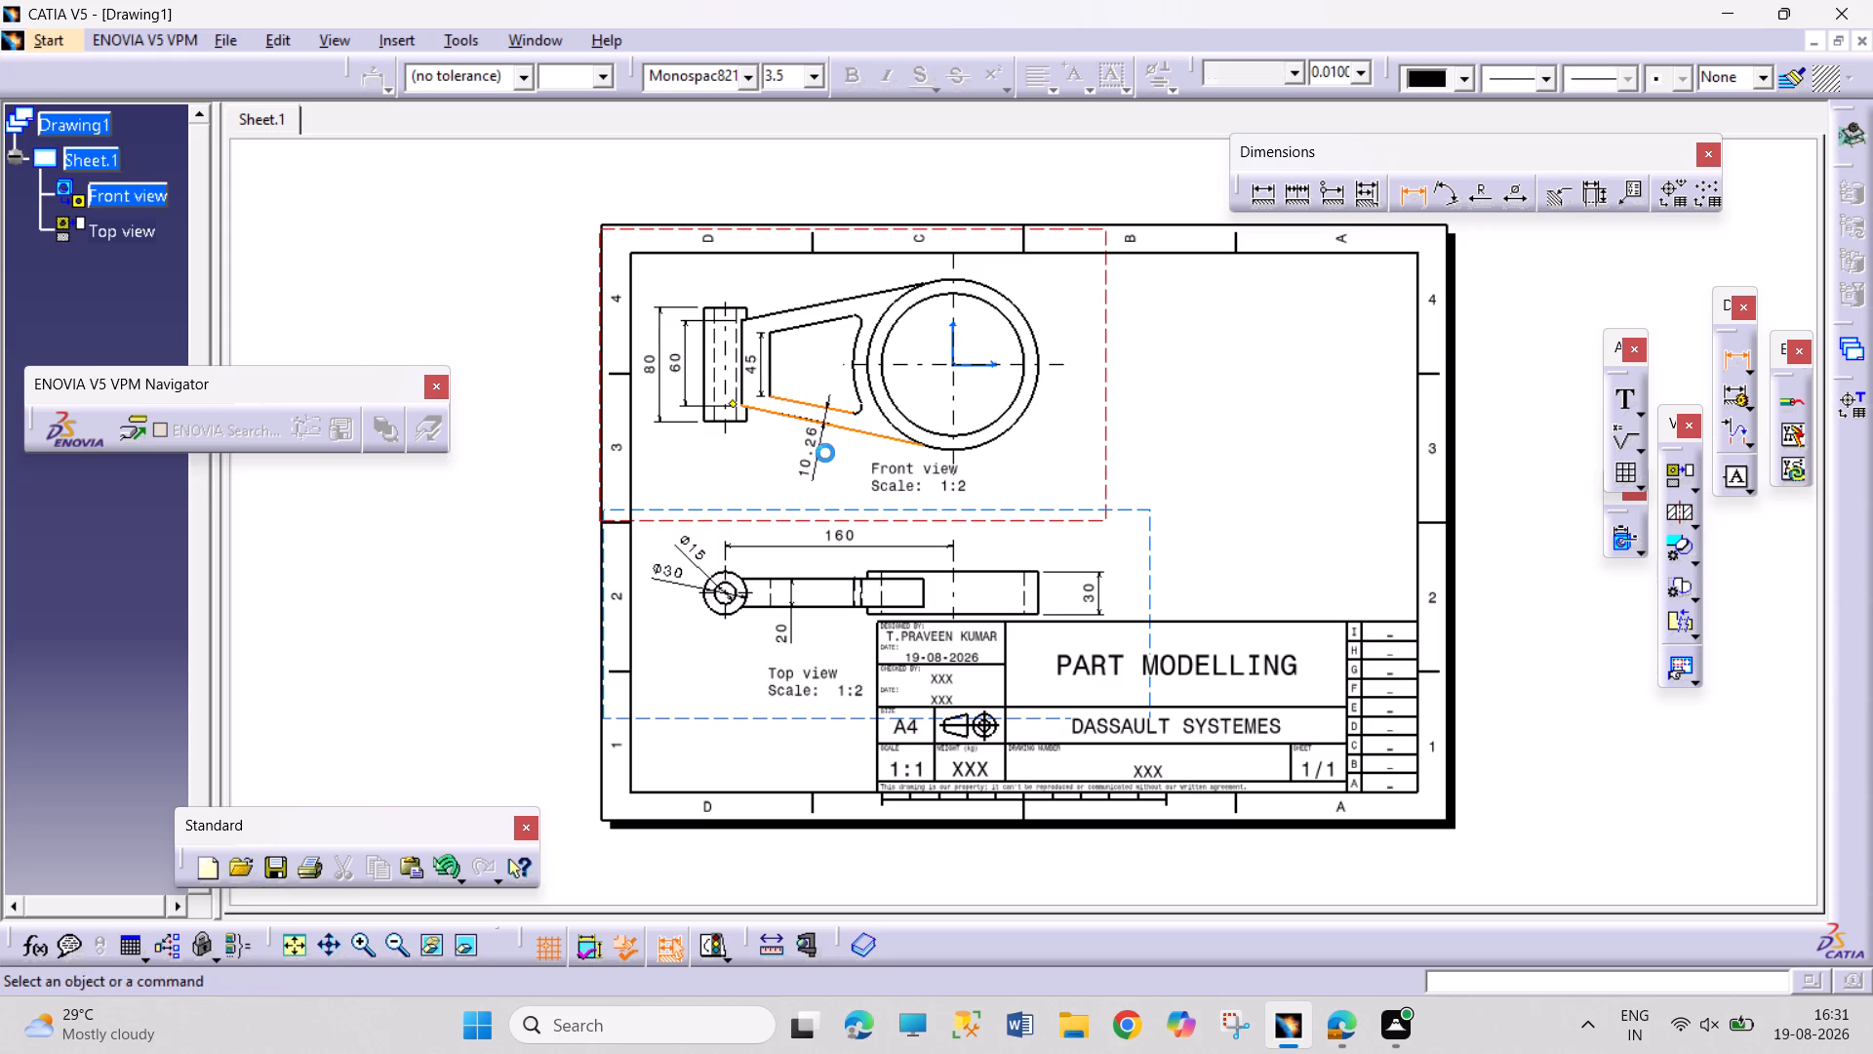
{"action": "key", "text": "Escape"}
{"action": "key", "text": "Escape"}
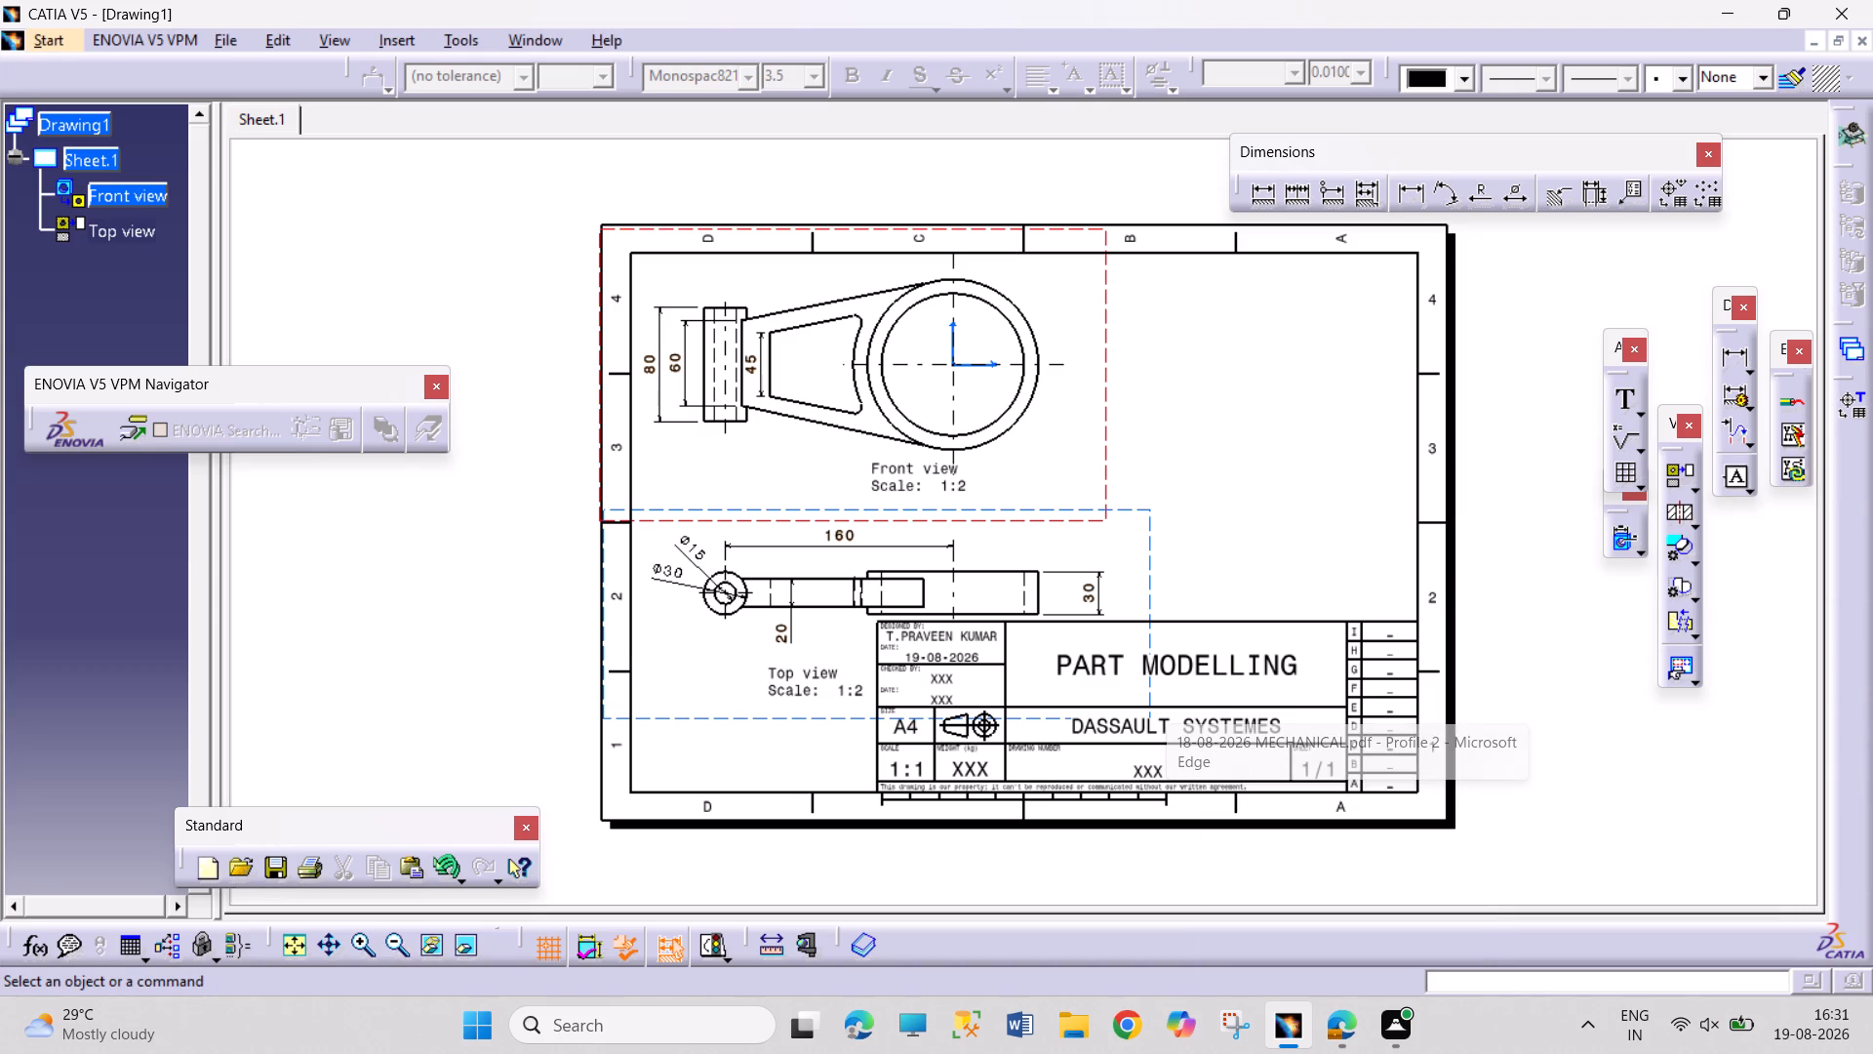
Add a radius dimension to the window's upper corner fillet near the ring in the front view, placed above the arm.
{"action": "left_click", "coordinate": [1483, 198]}
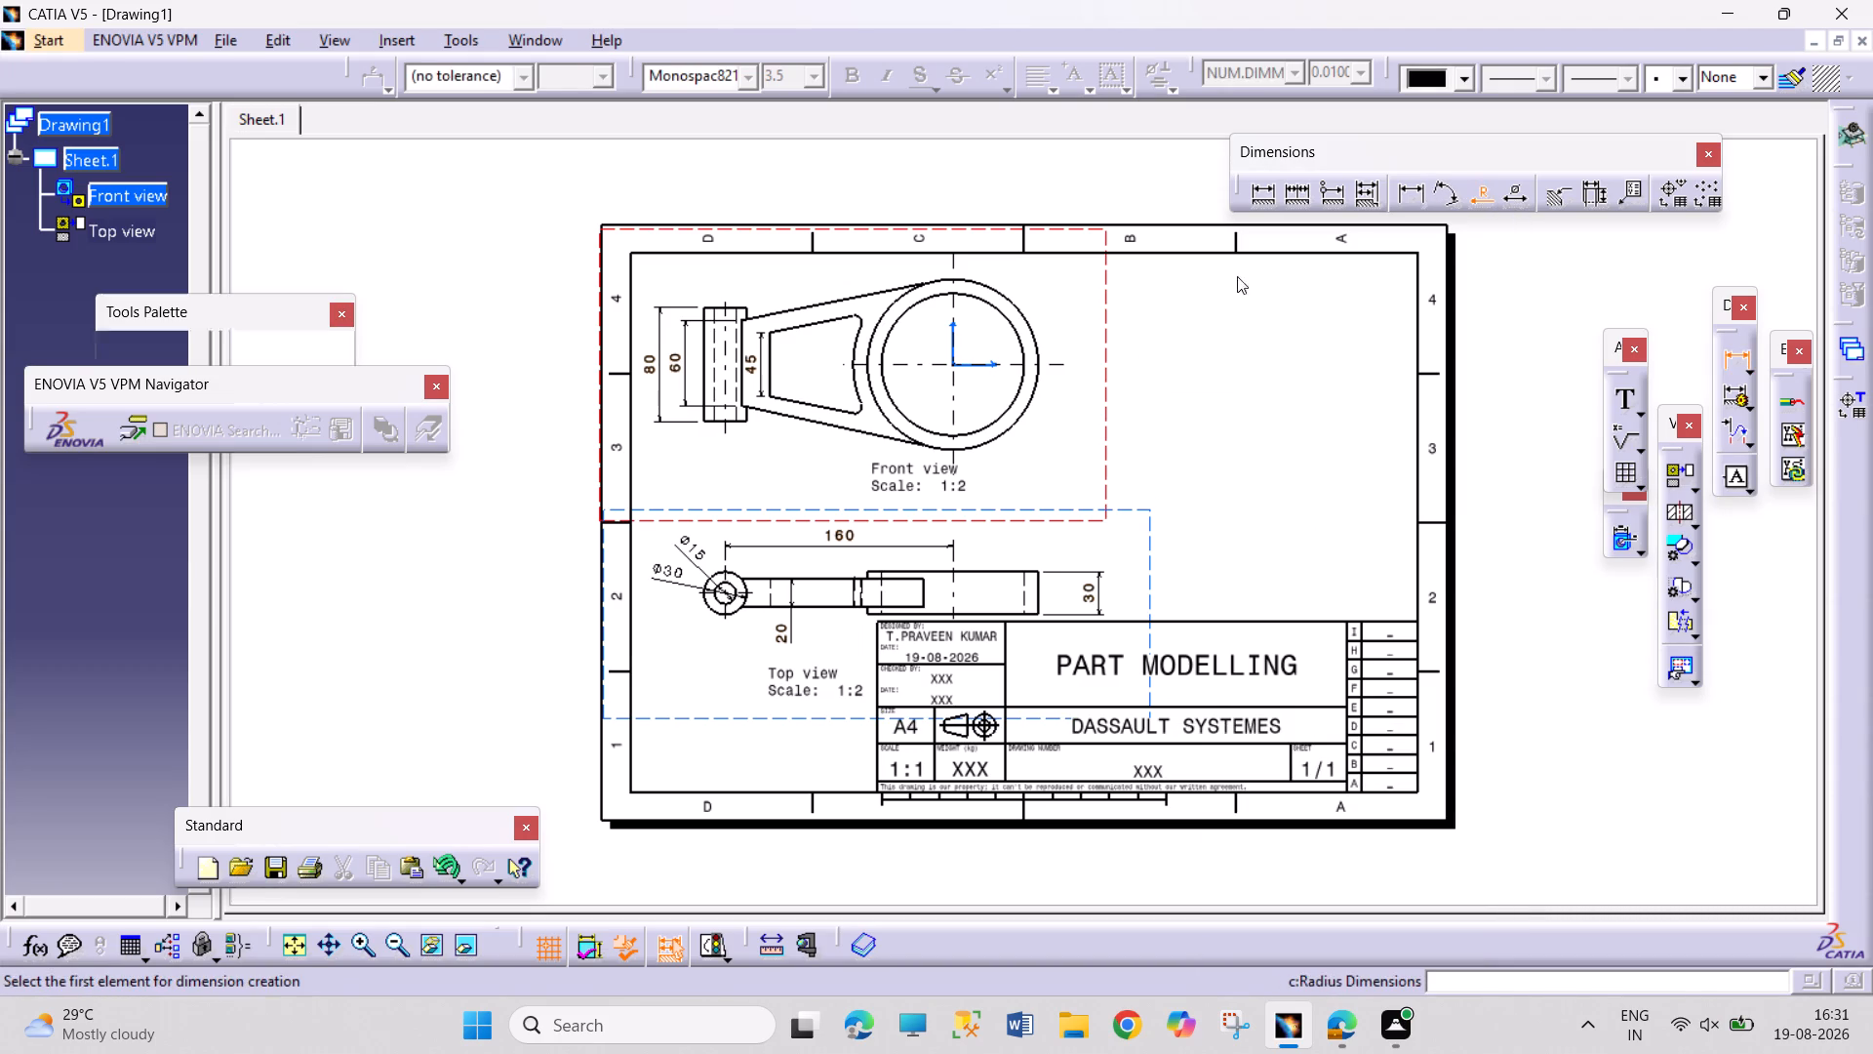
{"action": "left_click", "coordinate": [860, 319]}
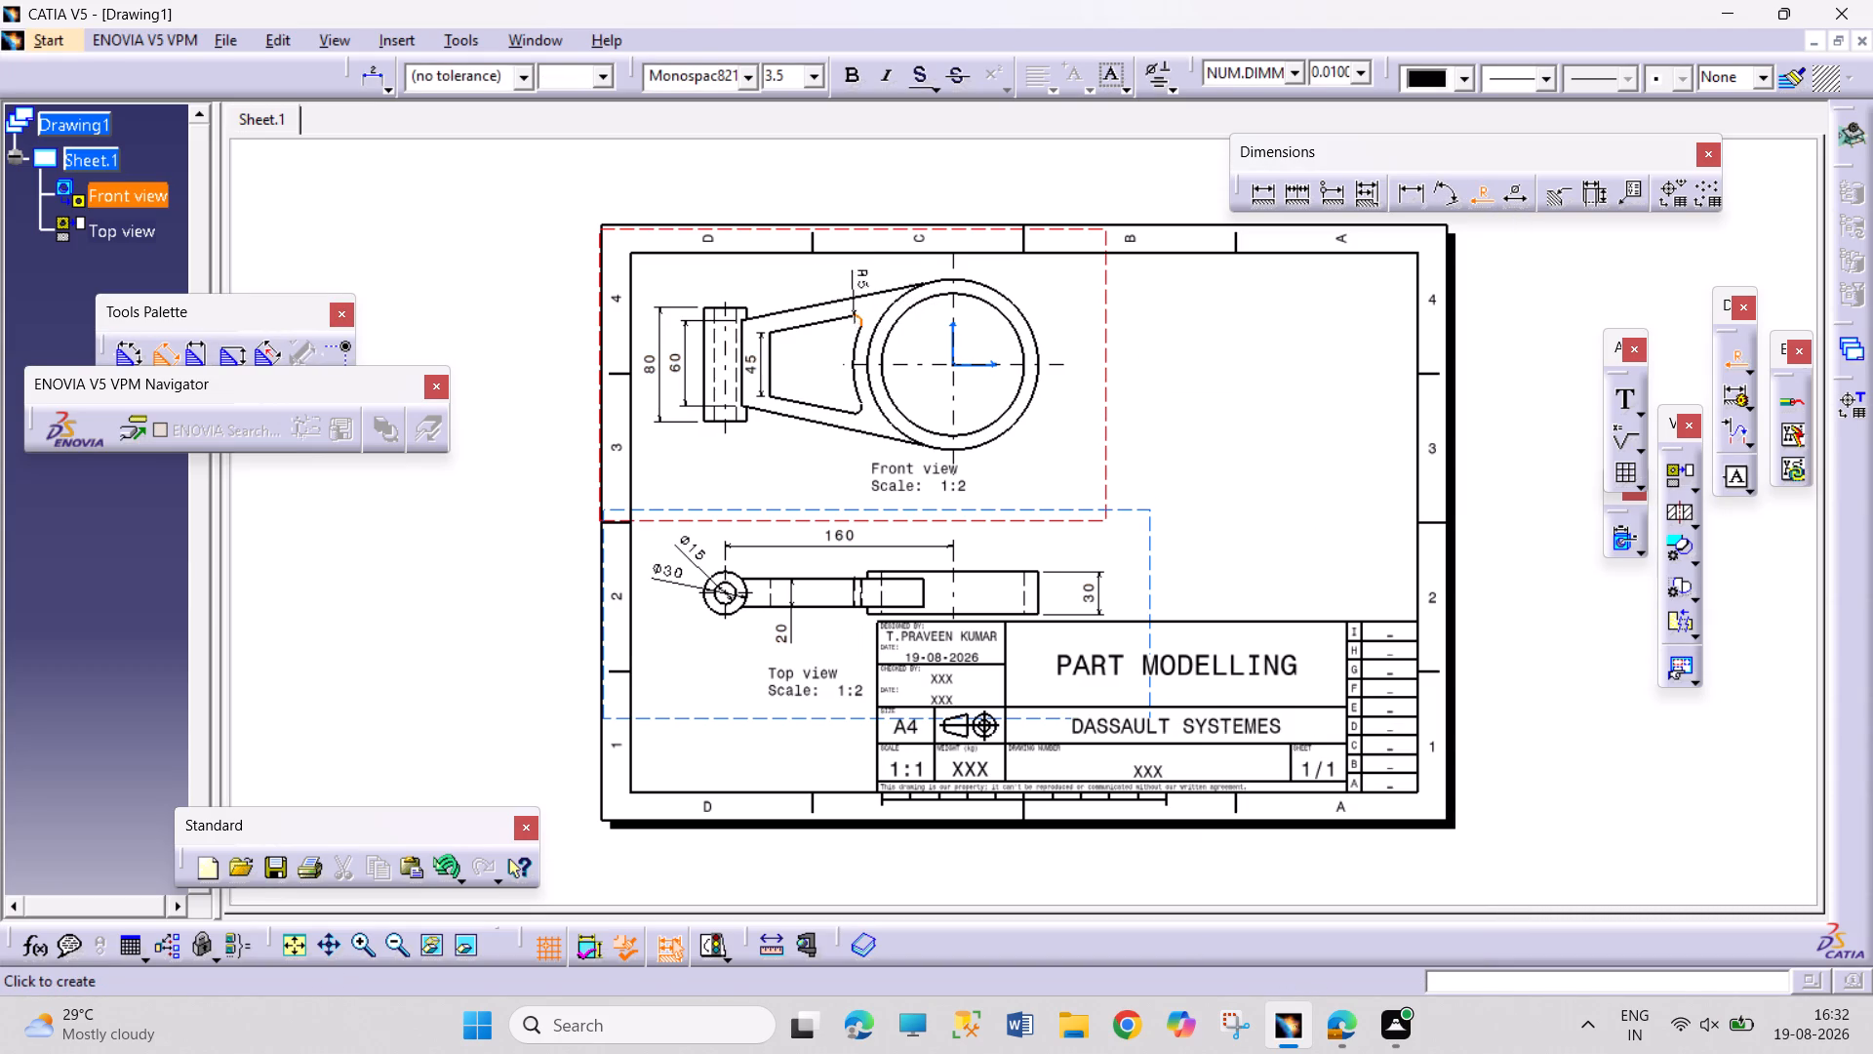
{"action": "left_click", "coordinate": [879, 284]}
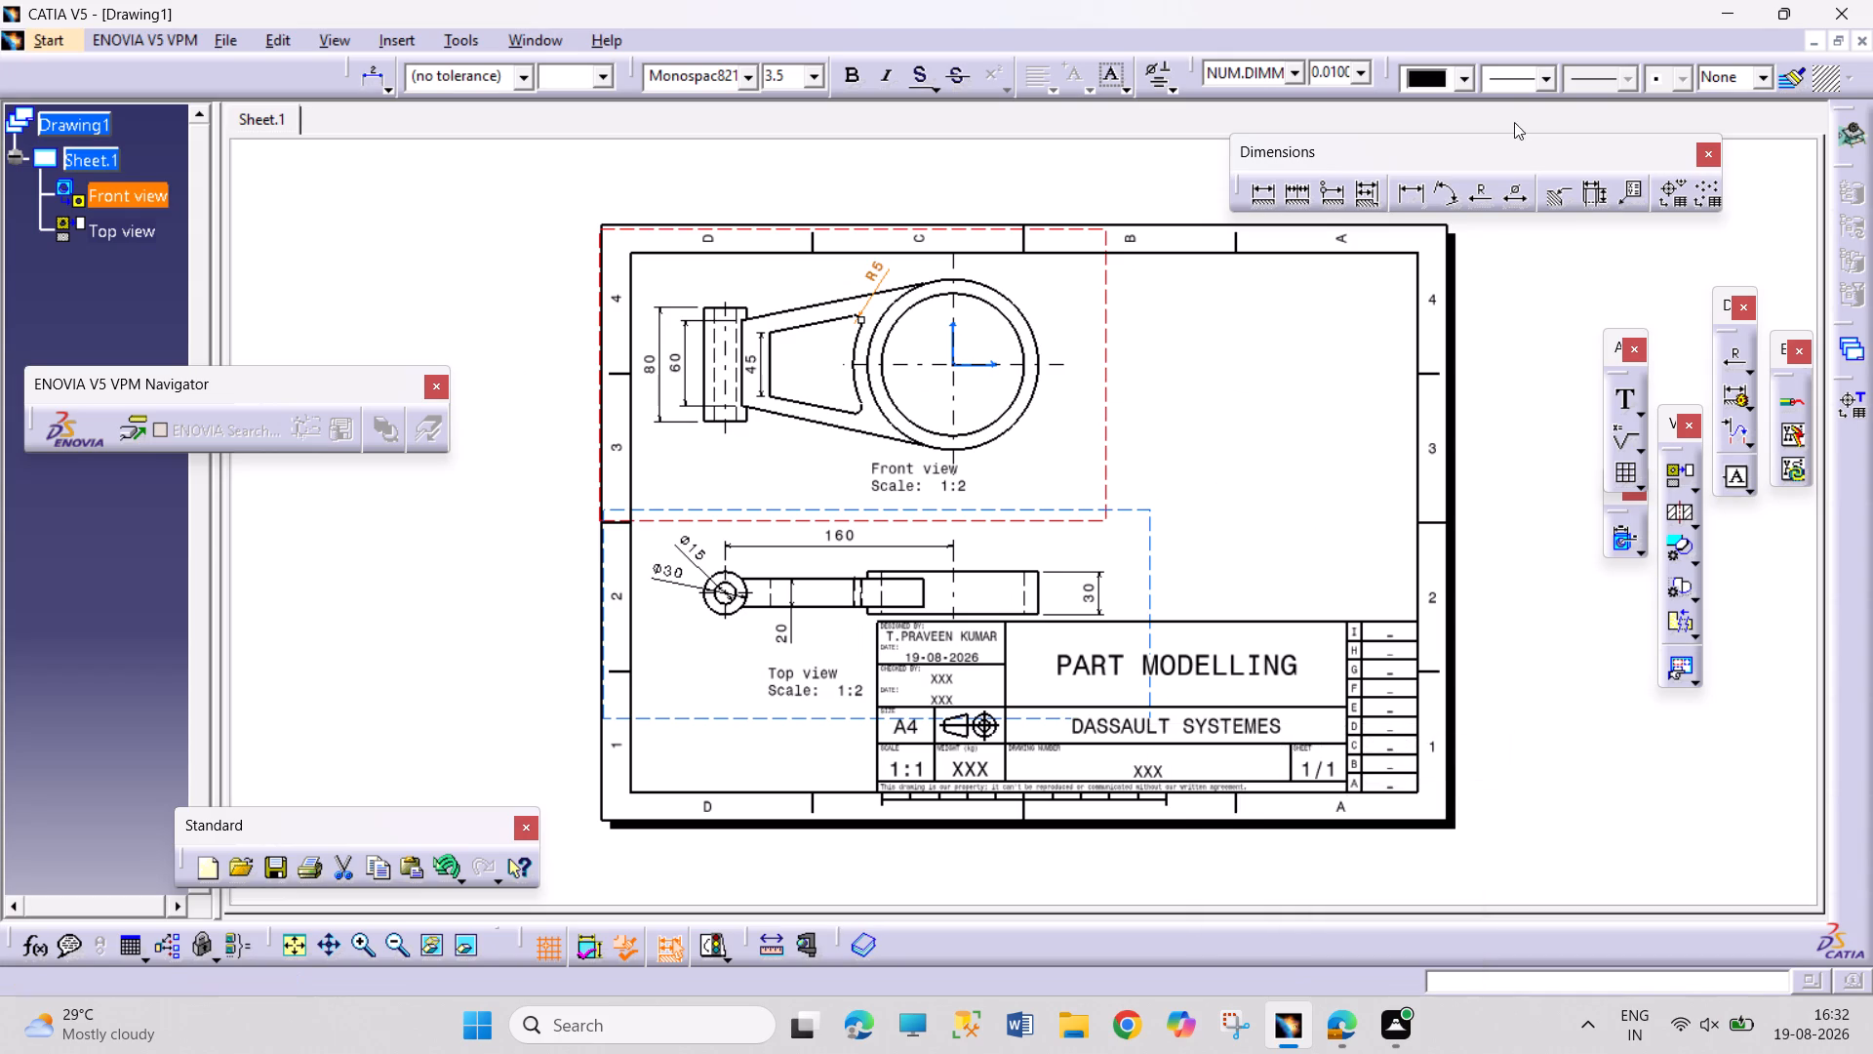
Add a radius dimension to the window's curved edge facing the ring in the front view, placed to the right of the ring.
{"action": "left_click", "coordinate": [1483, 194]}
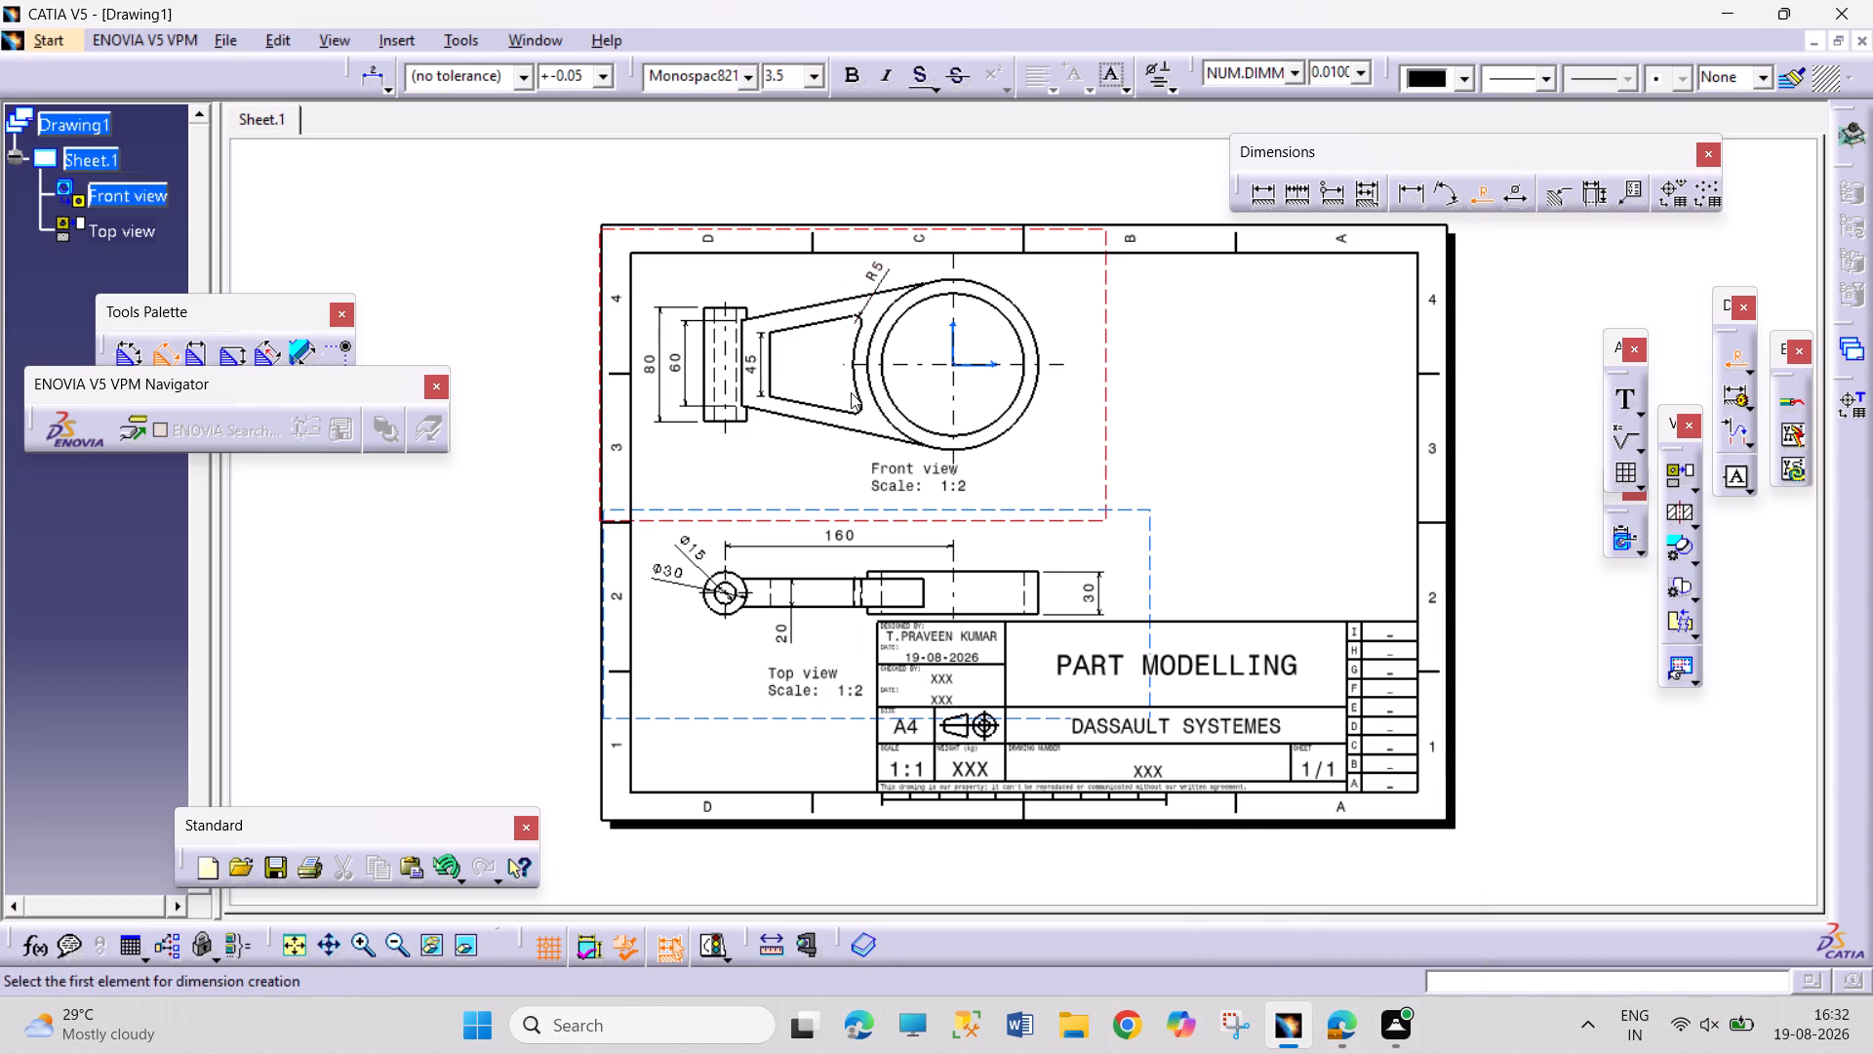
{"action": "left_click", "coordinate": [858, 382]}
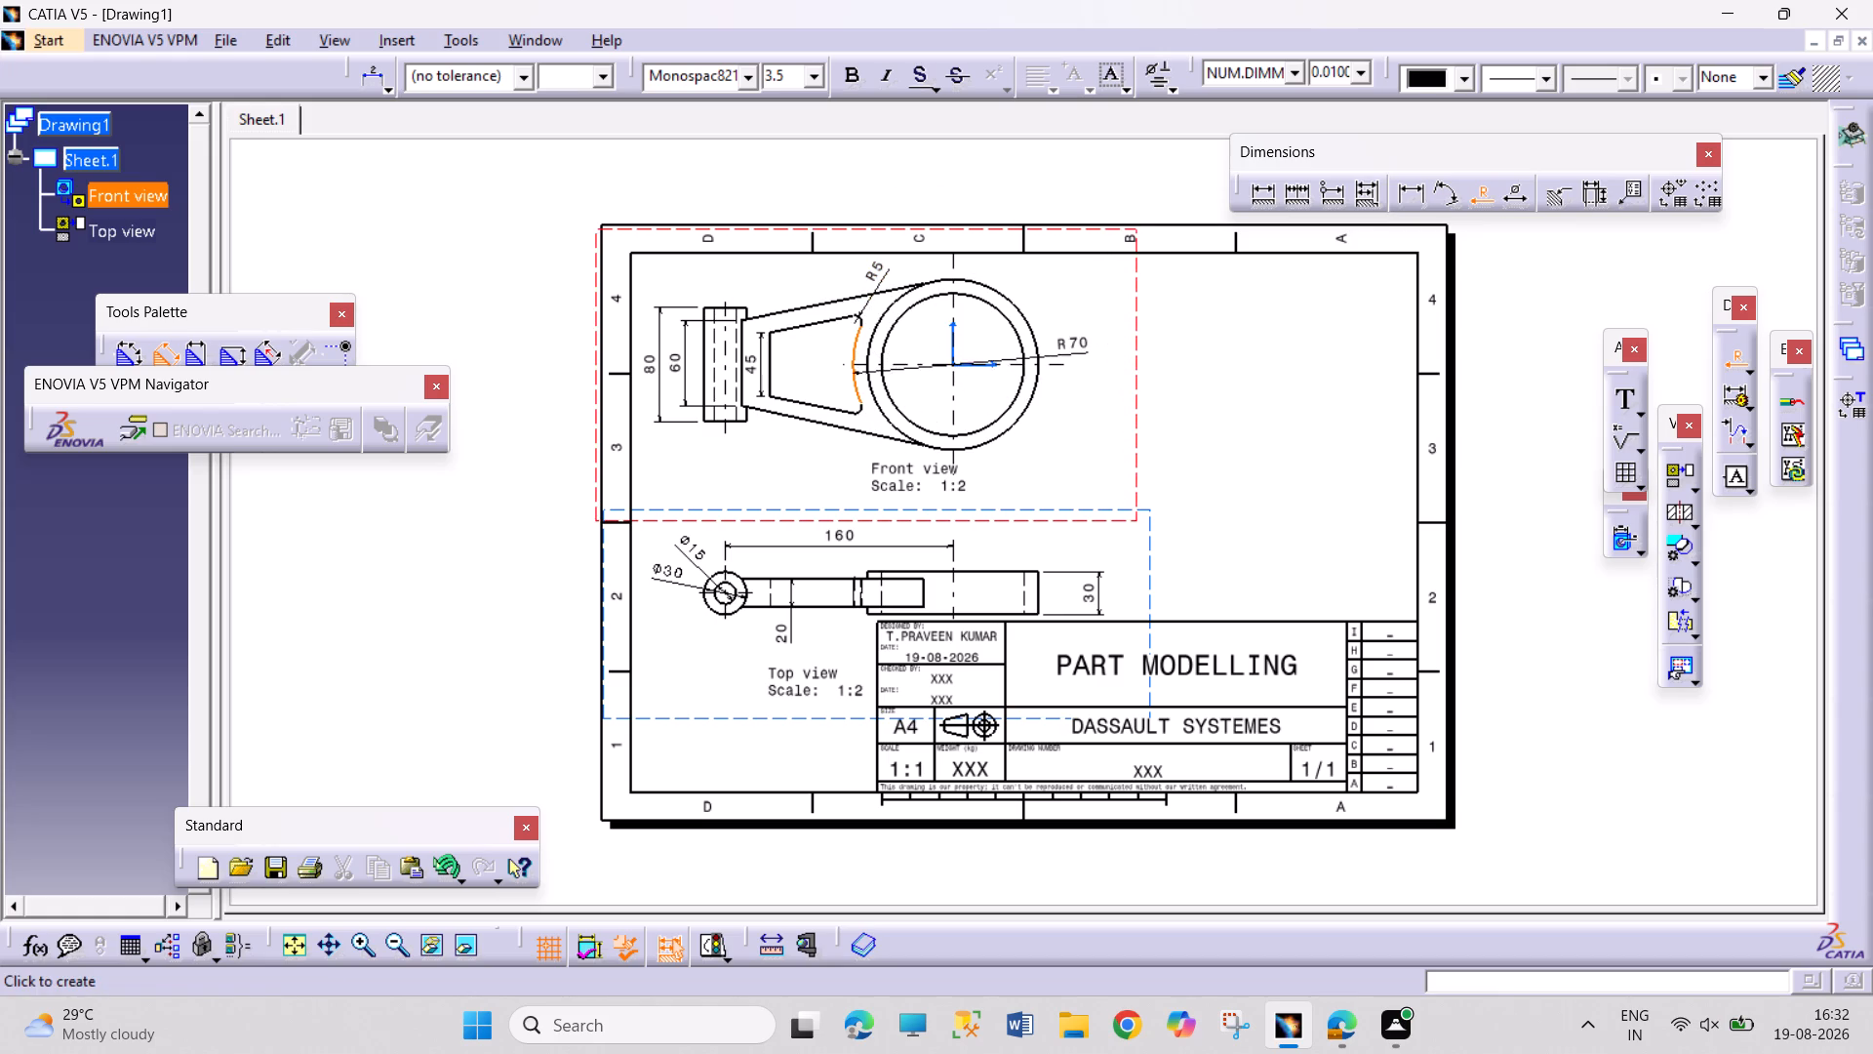
{"action": "left_click", "coordinate": [1056, 345]}
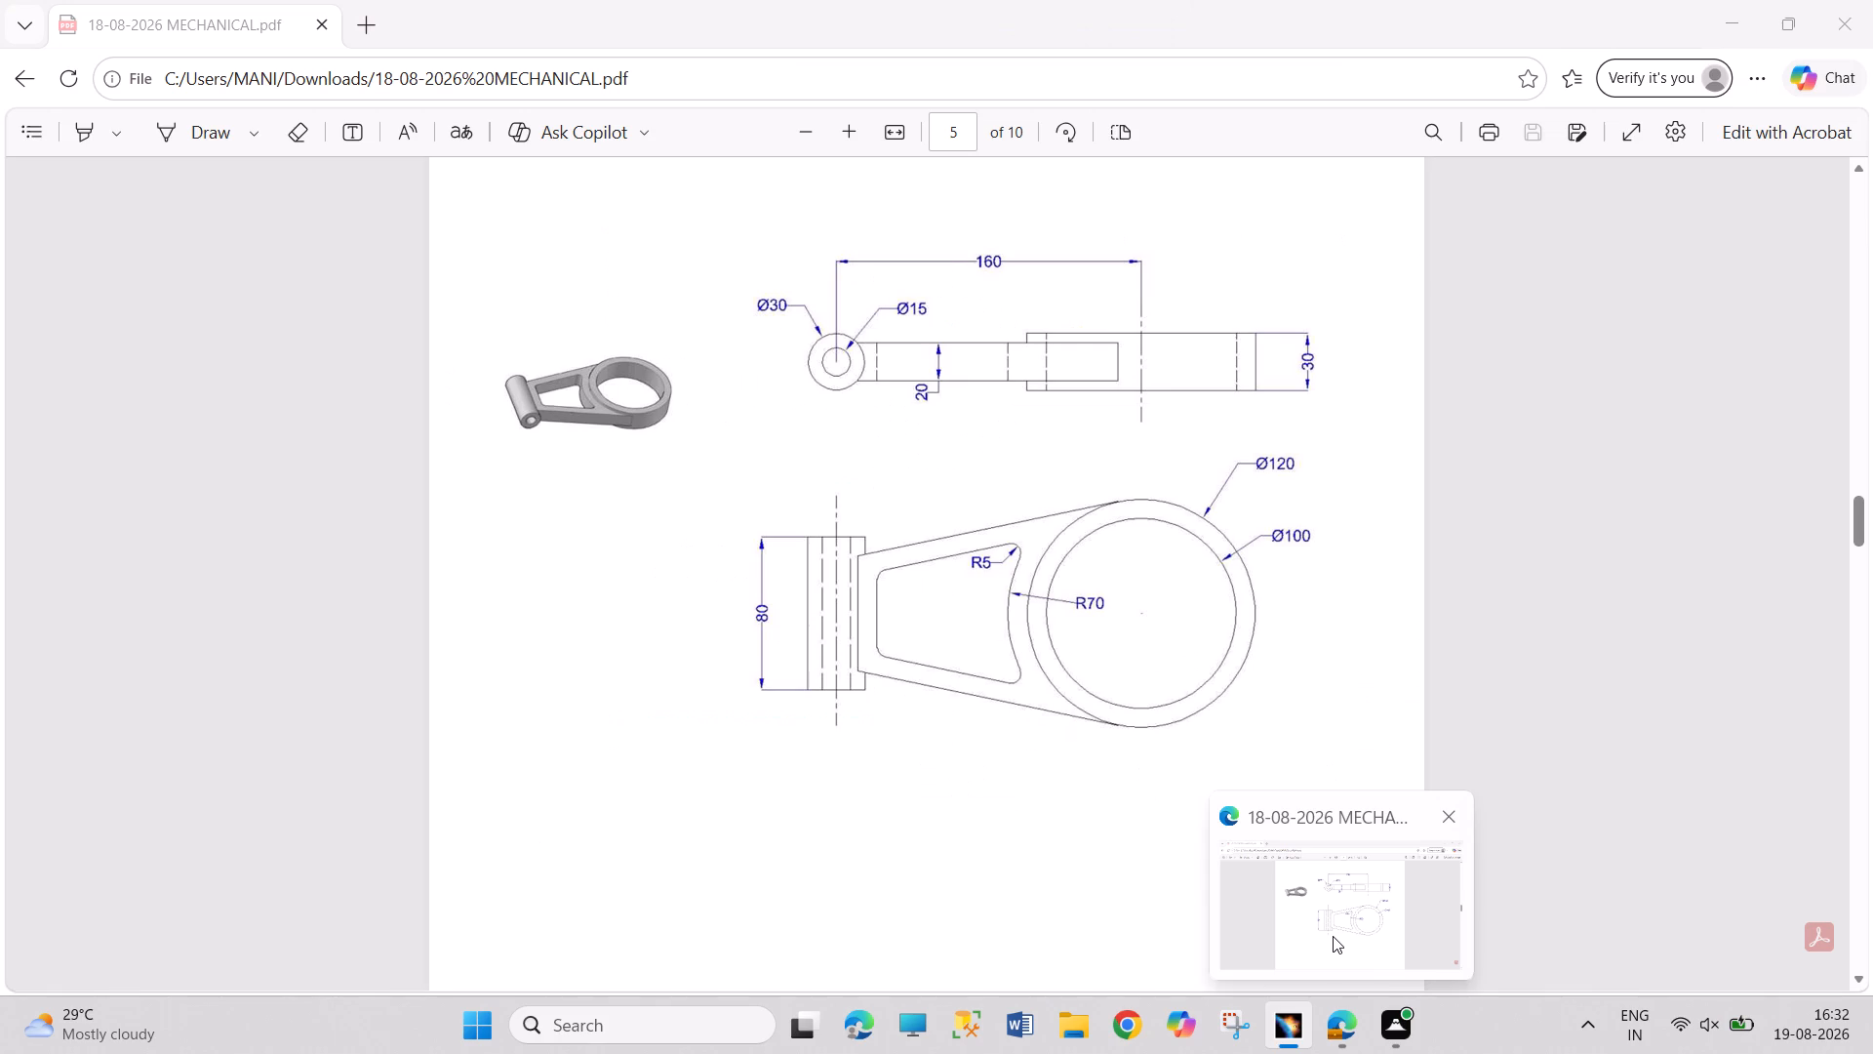
Add diameter dimensions to the ring's inner and outer circles in the front view, placed beyond the ring's lower right side.
{"action": "right_click", "coordinate": [1333, 936]}
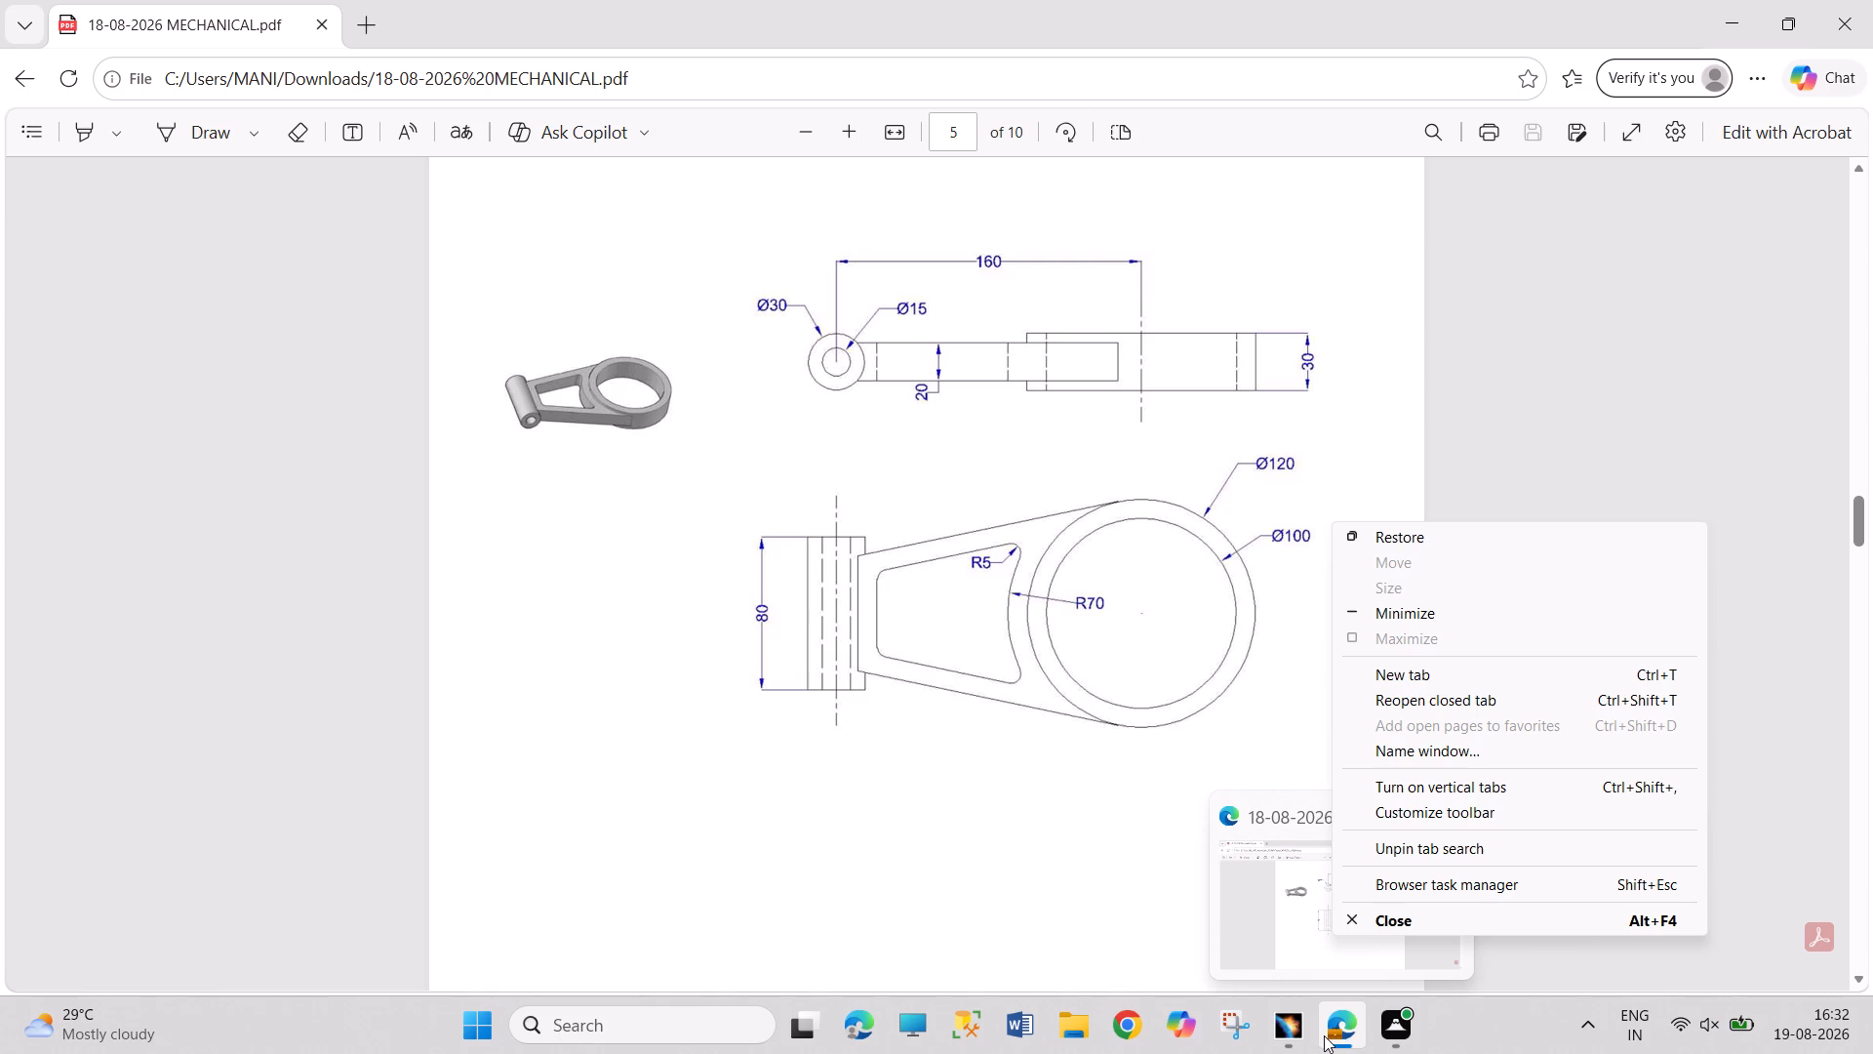
{"action": "left_click", "coordinate": [1298, 1034]}
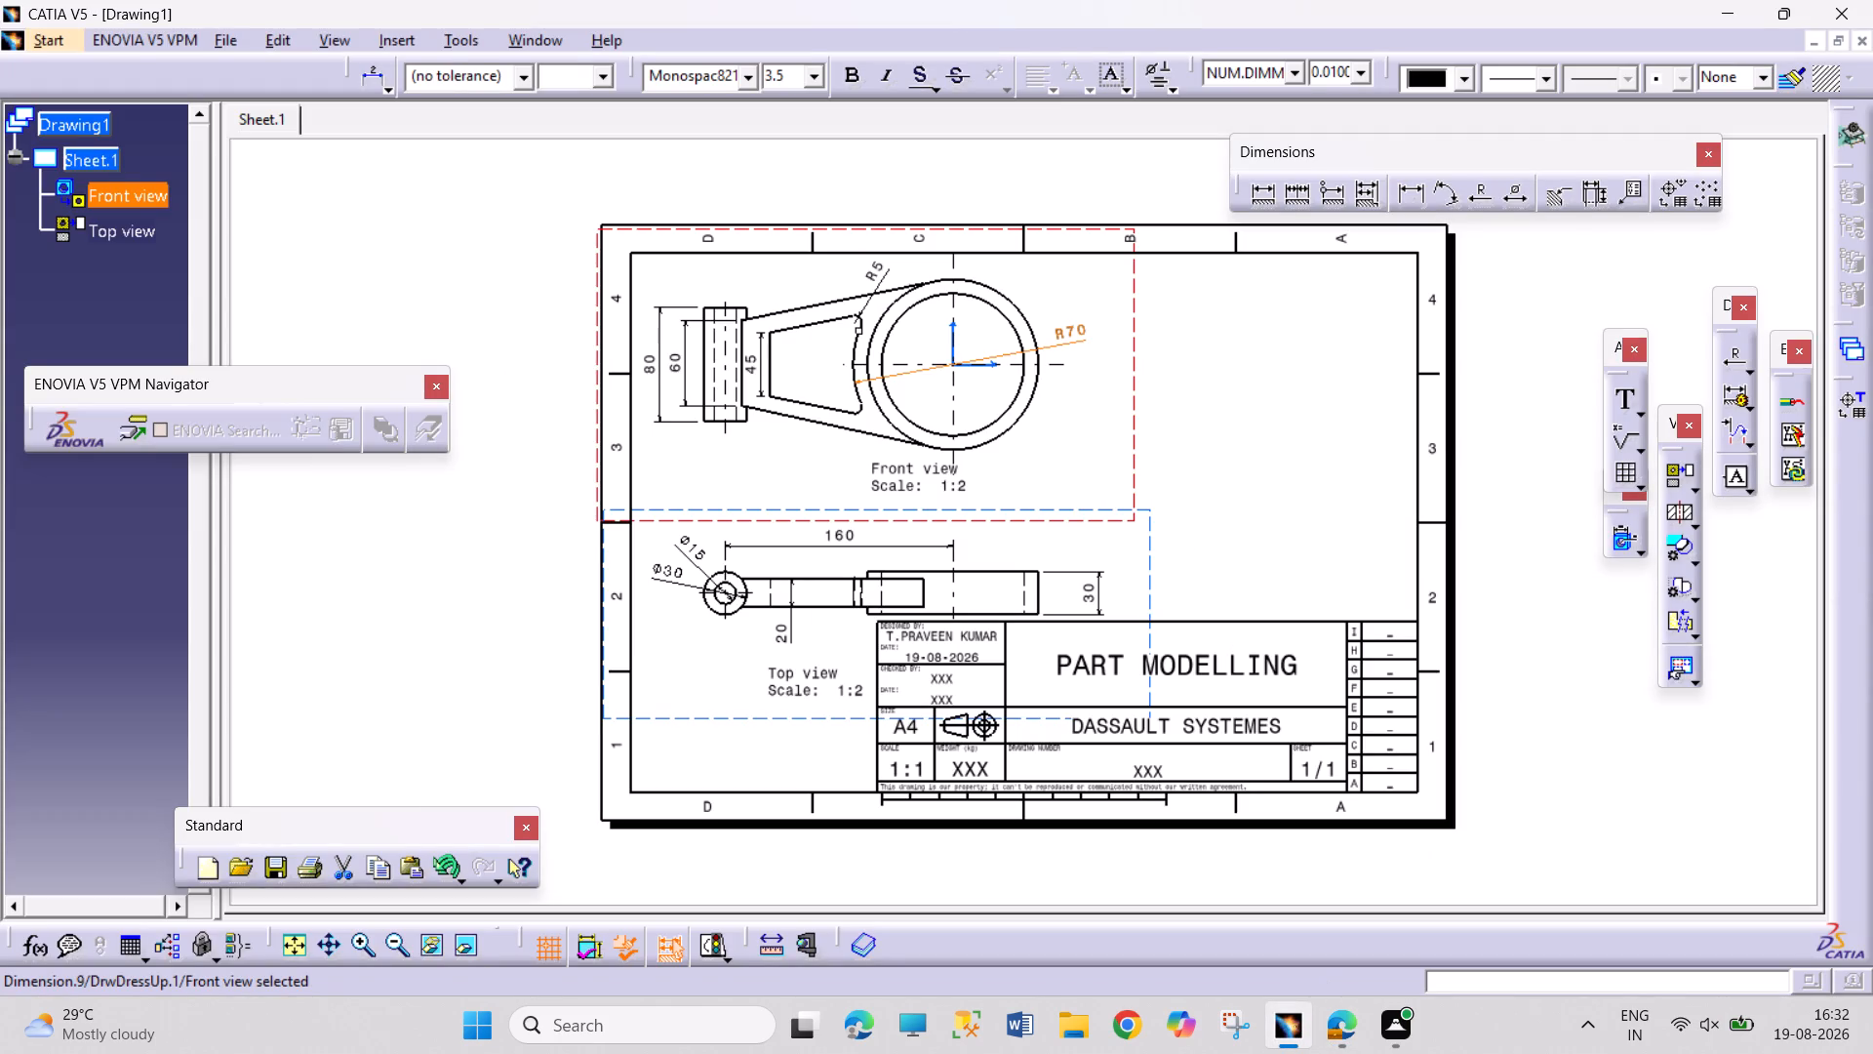
{"action": "left_click", "coordinate": [1509, 191]}
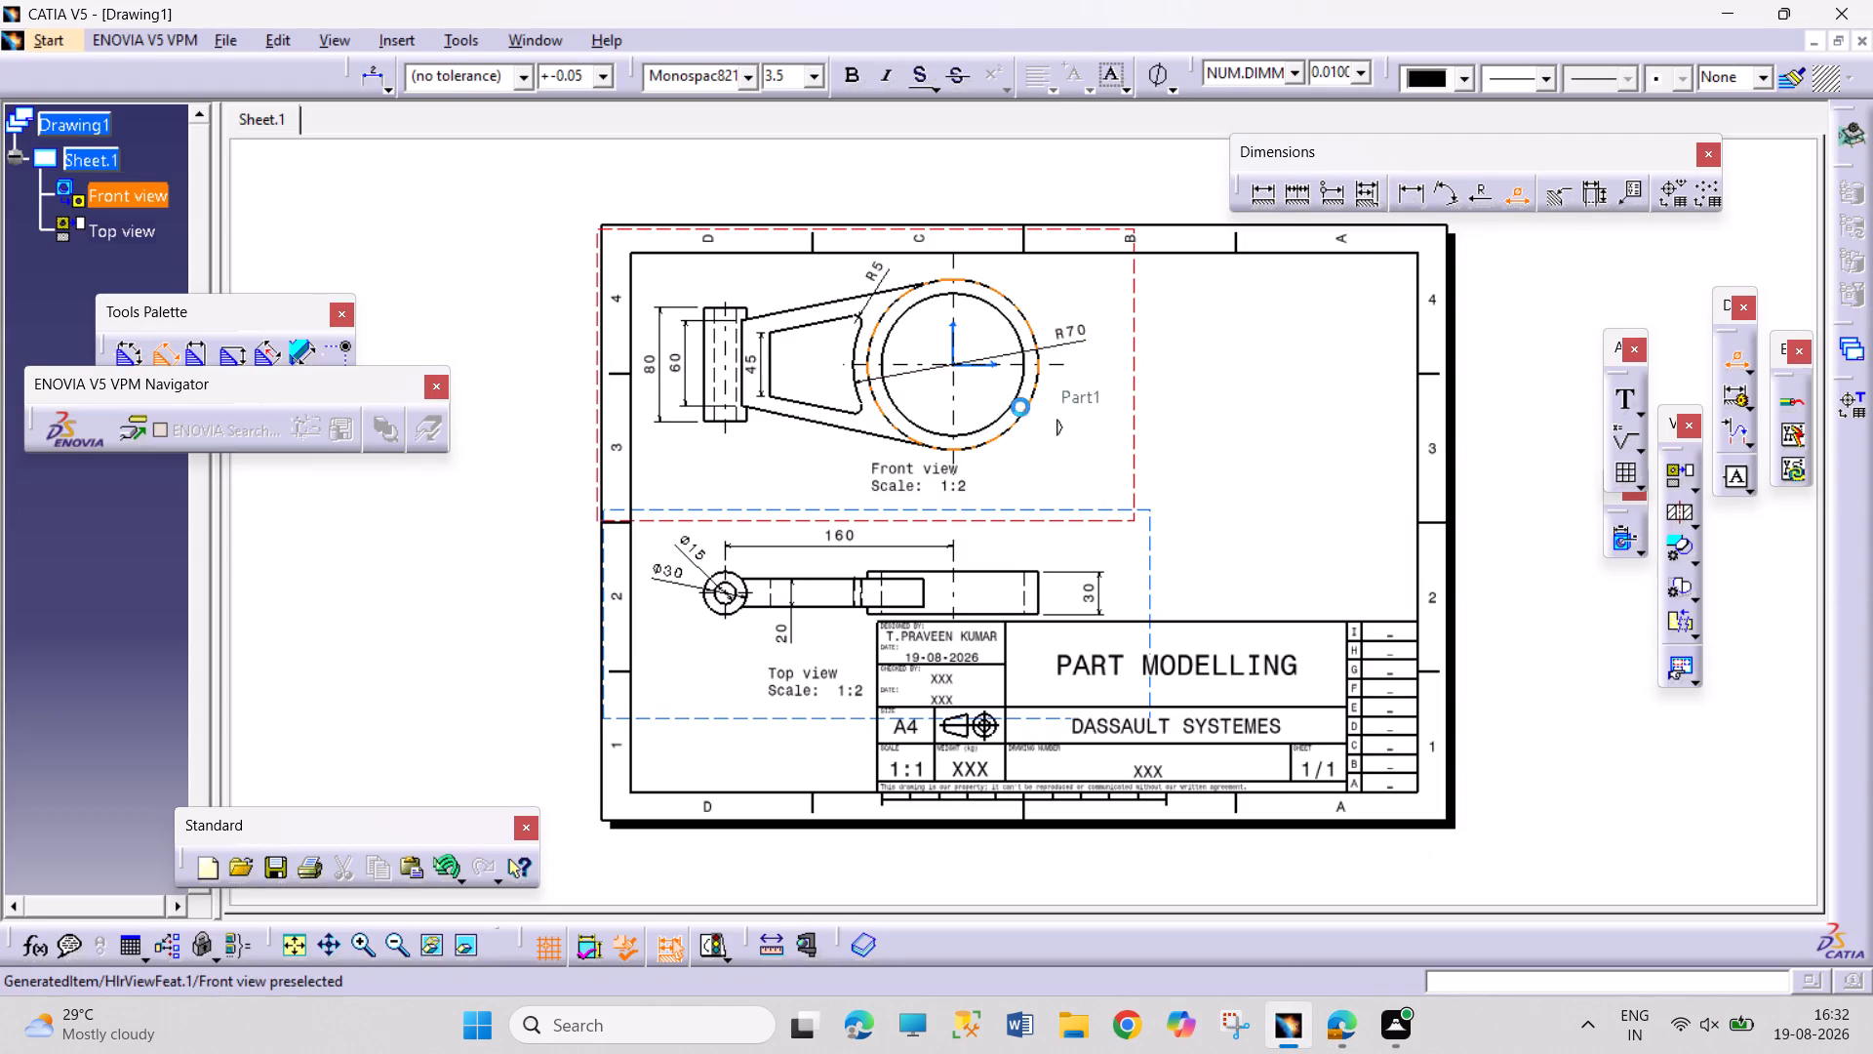
{"action": "left_click", "coordinate": [1012, 408]}
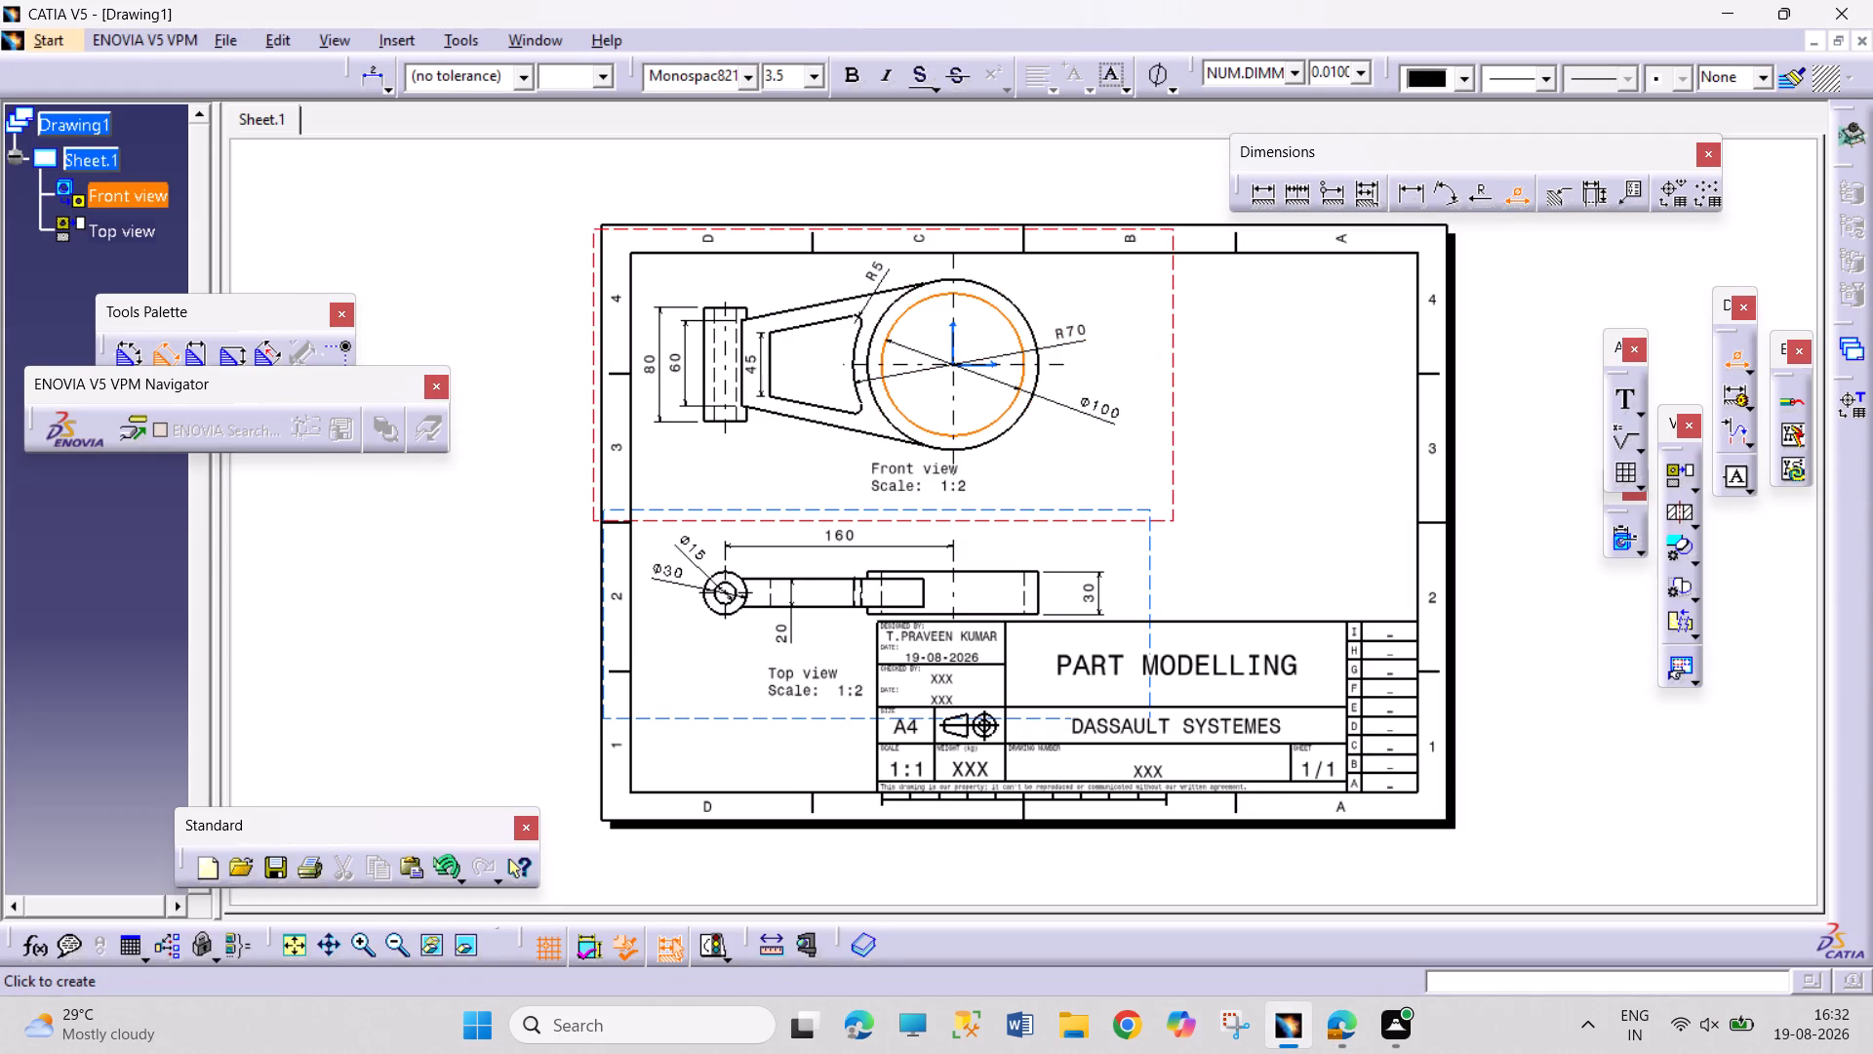
{"action": "left_click", "coordinate": [1097, 423]}
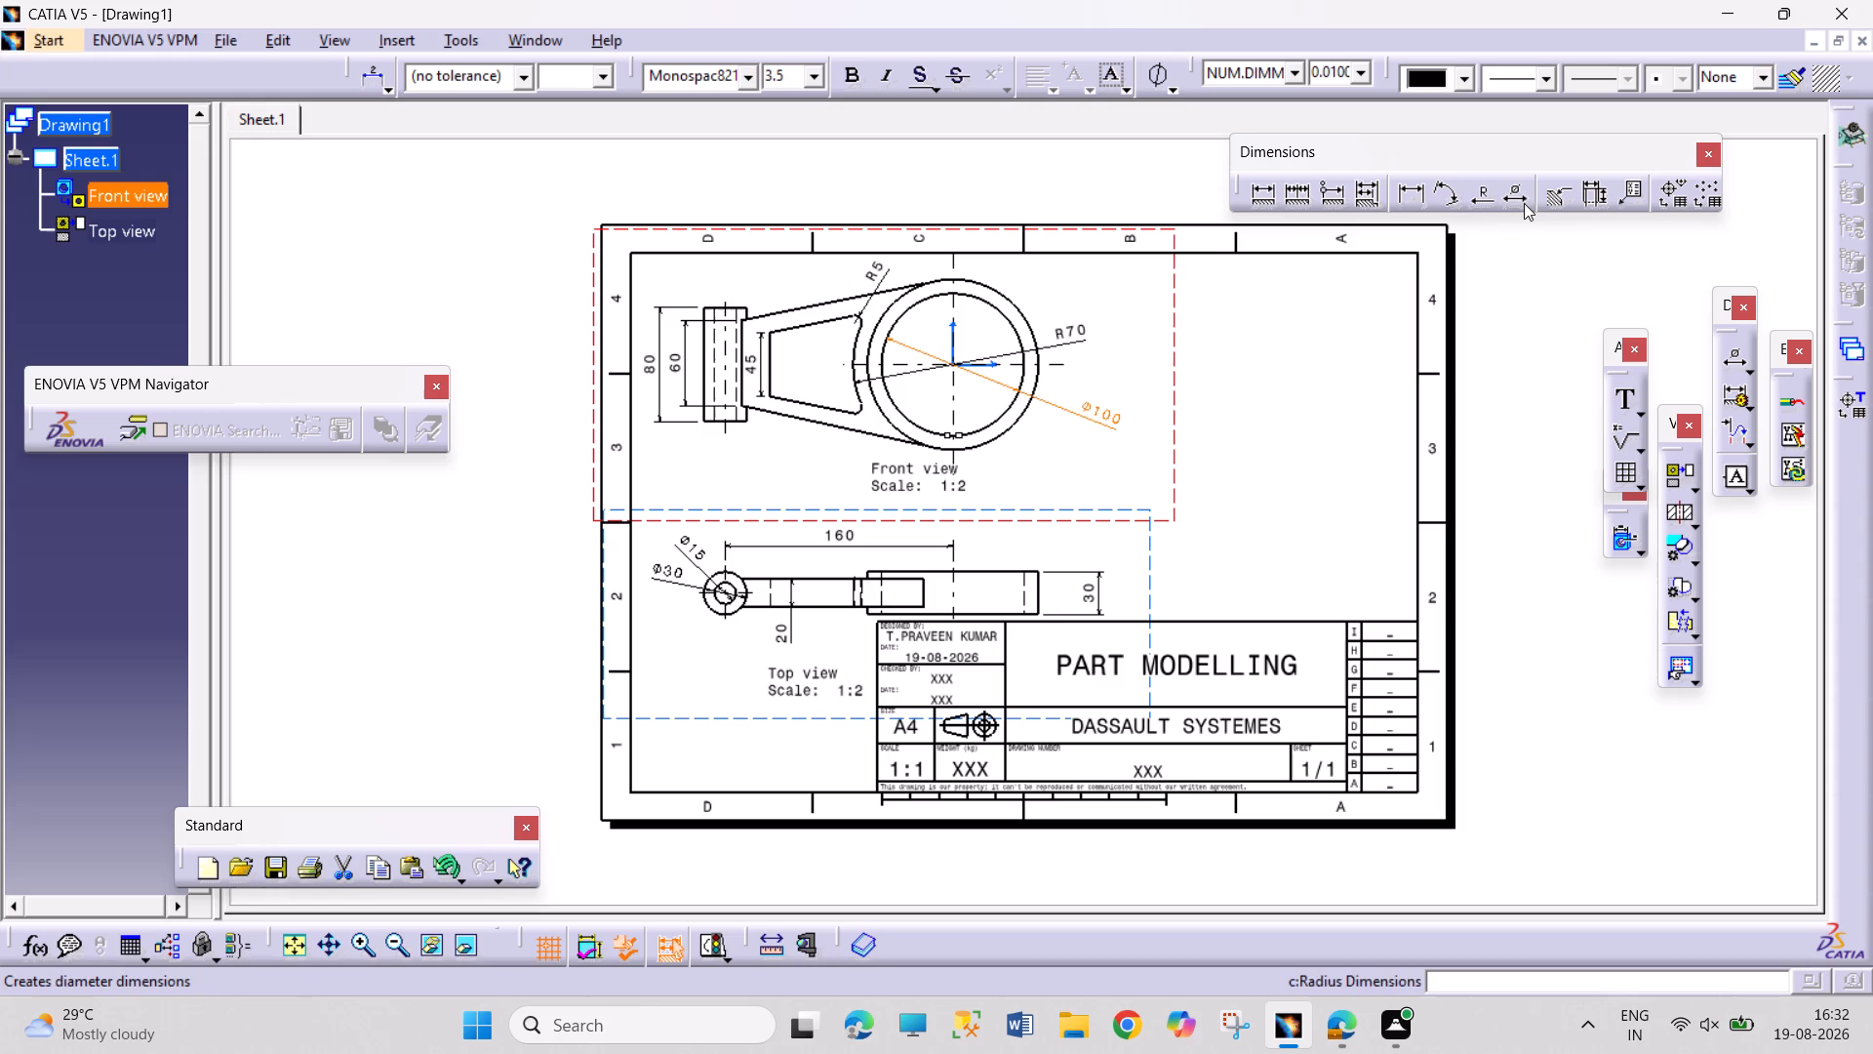
{"action": "left_click", "coordinate": [1525, 203]}
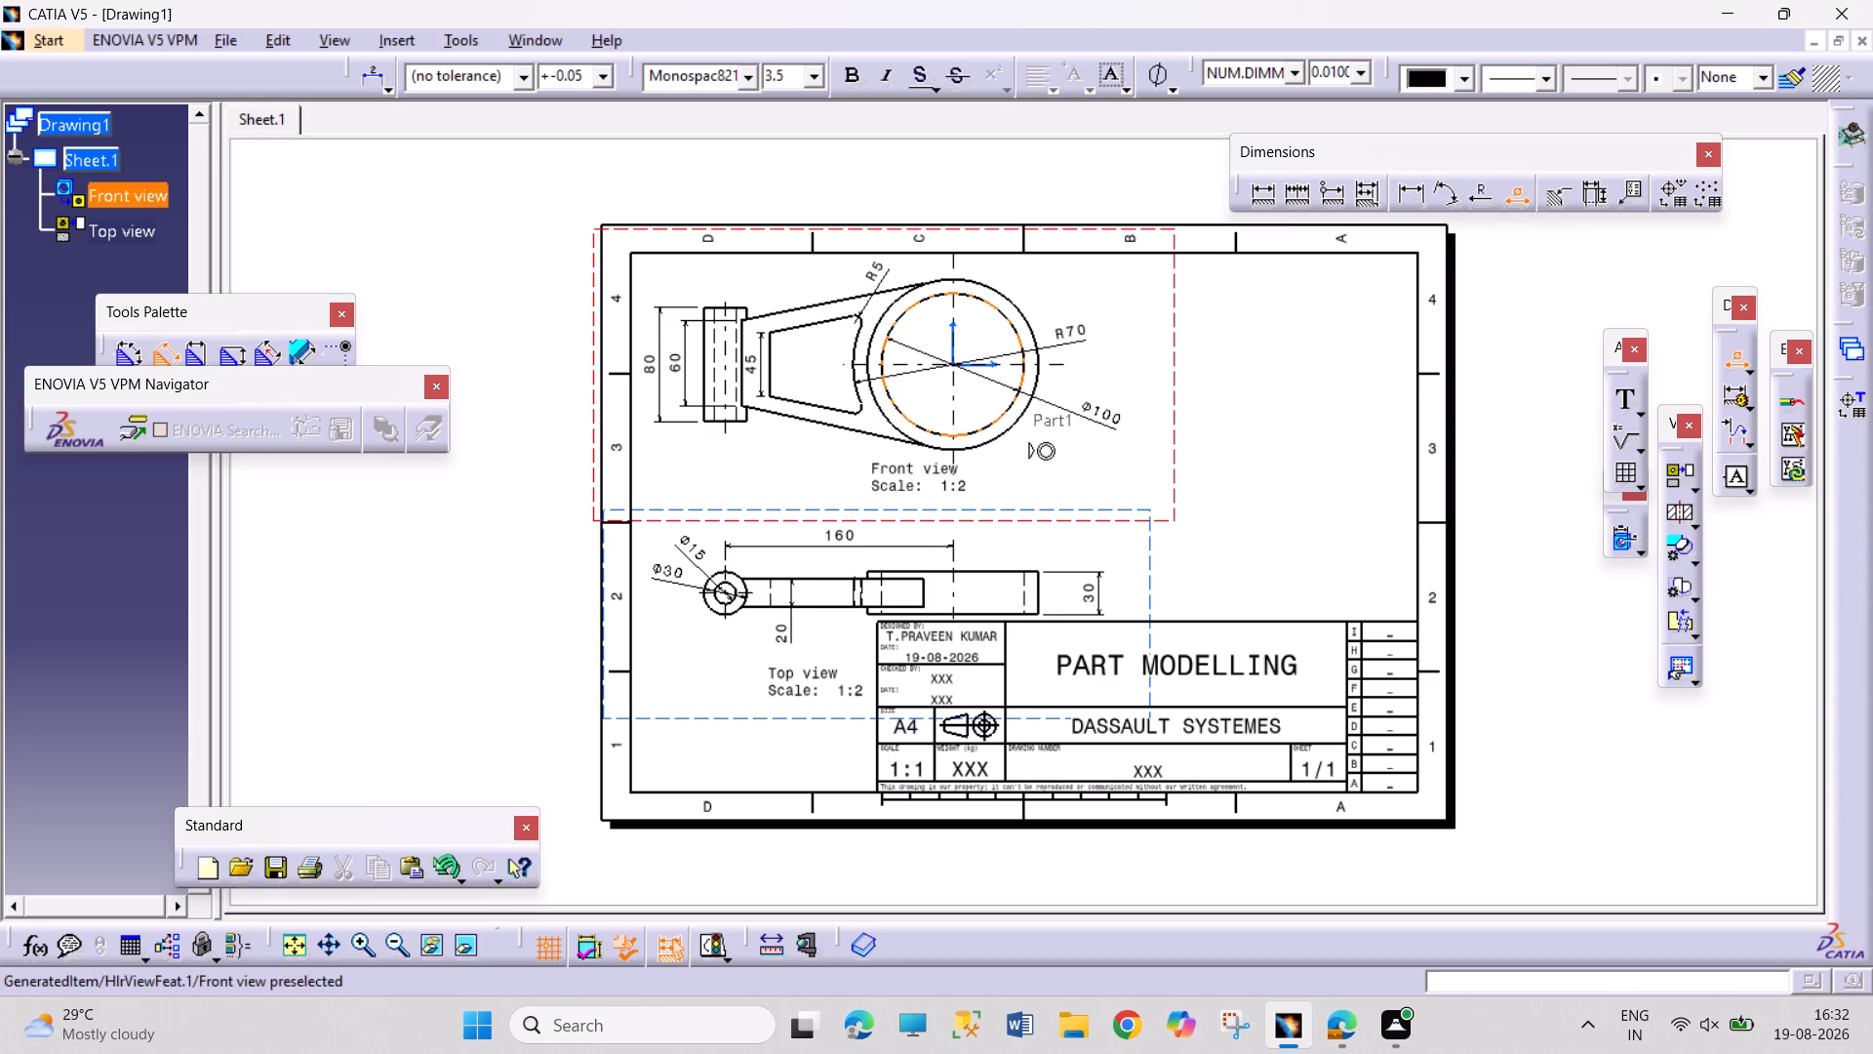
{"action": "left_click", "coordinate": [1003, 435]}
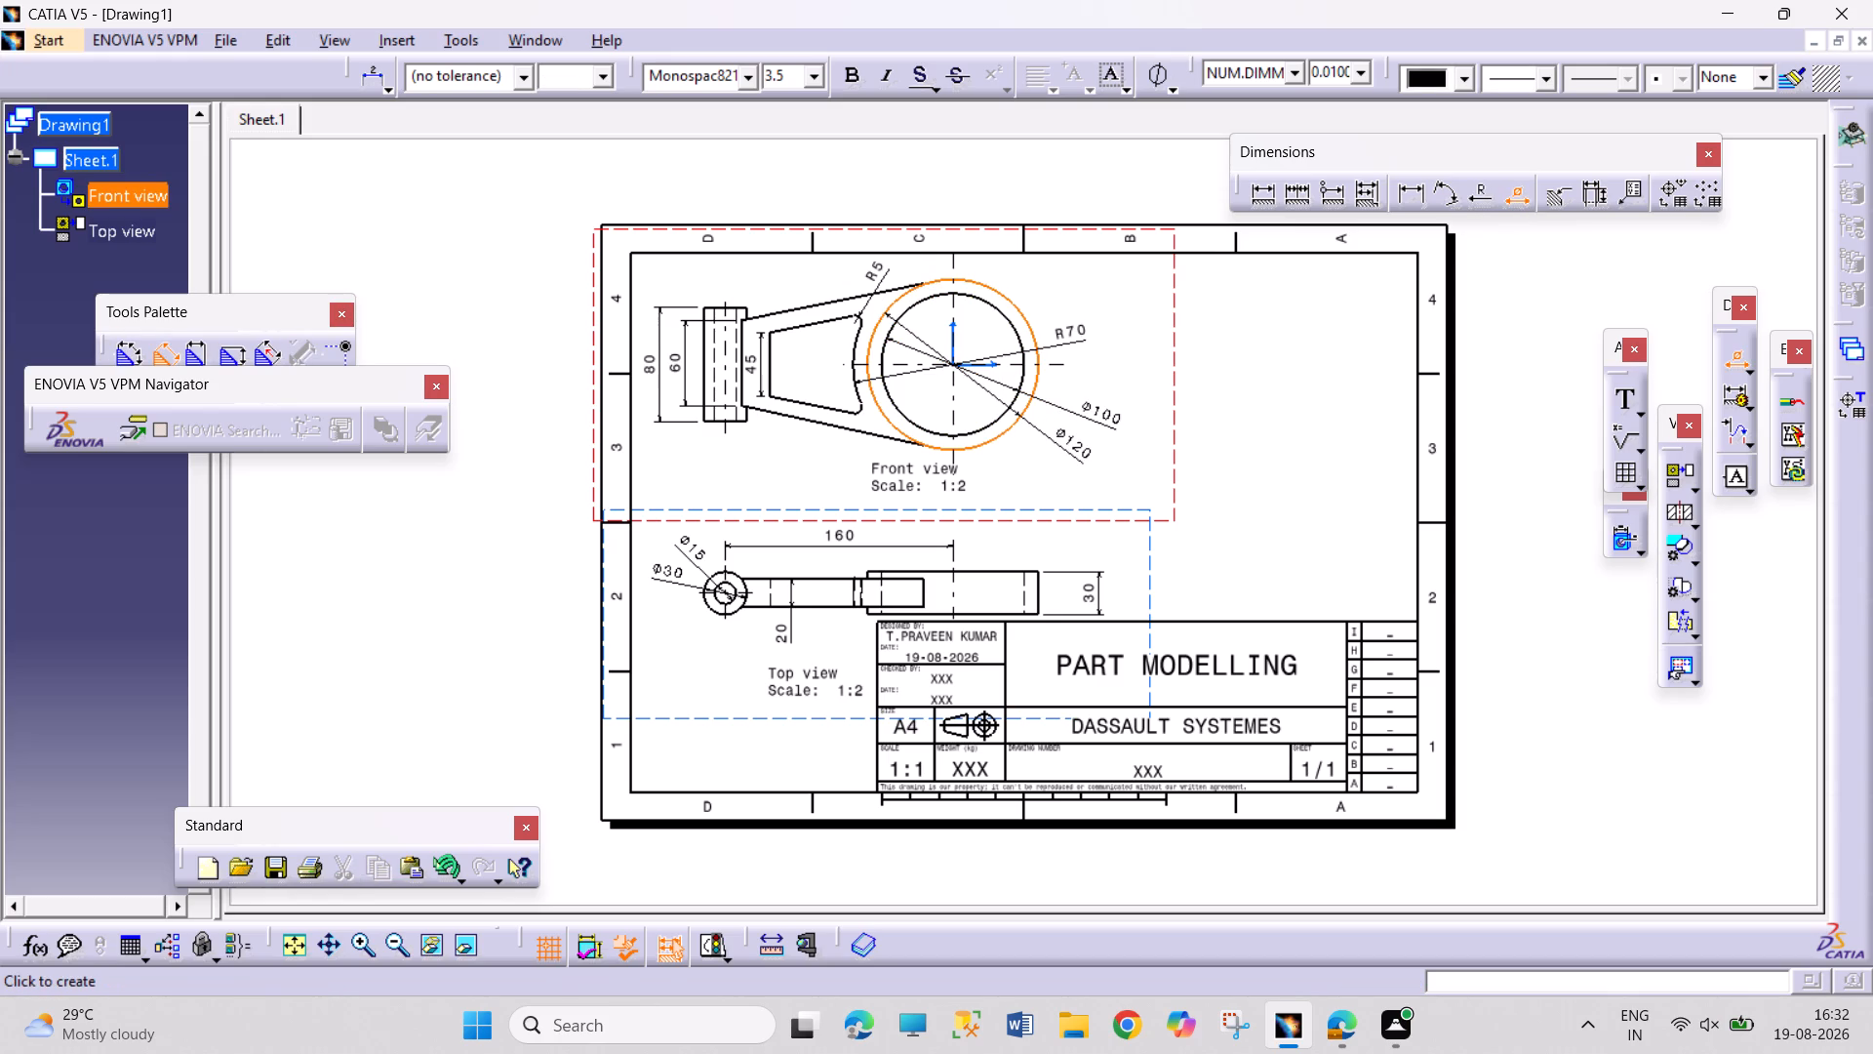
{"action": "left_click", "coordinate": [1066, 452]}
{"action": "left_click", "coordinate": [1611, 772]}
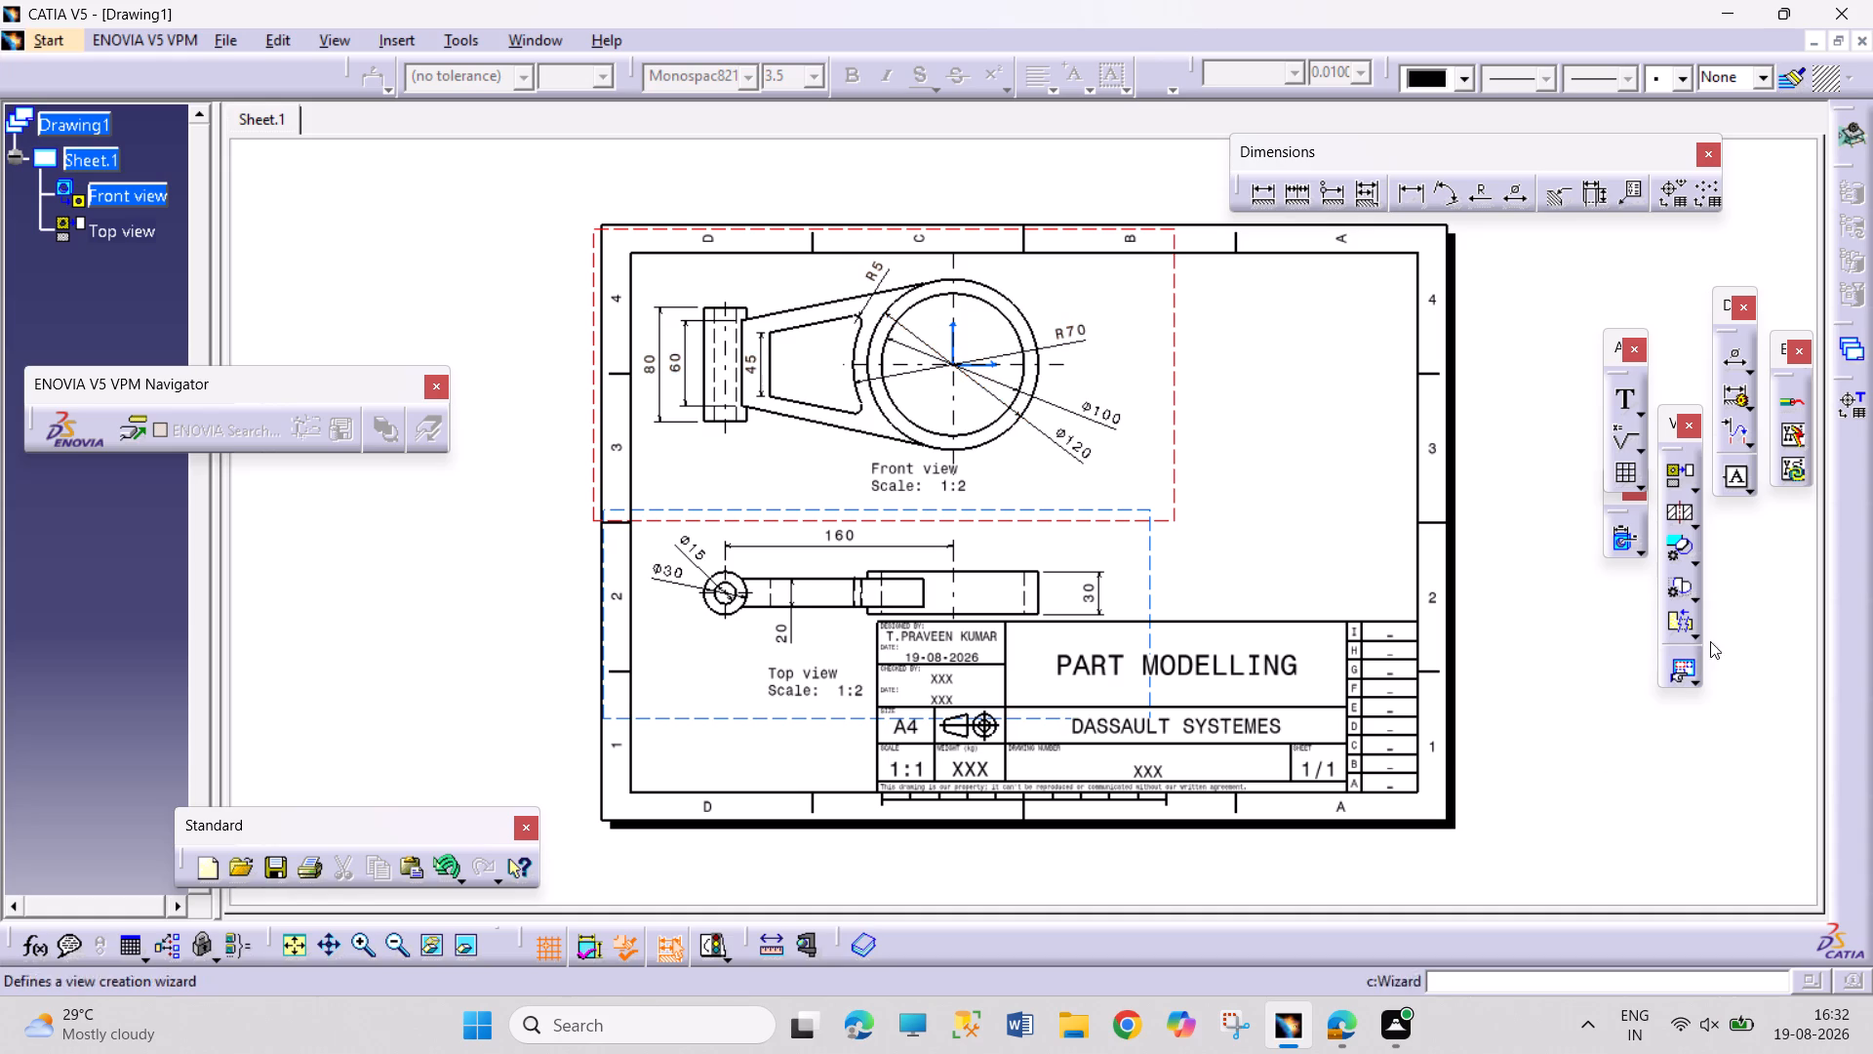
Move the front view's title and scale text to below the arm, clear of the ring's diameter dimensions.
{"action": "left_click_drag", "start_coordinate": [925, 476], "coordinate": [904, 485]}
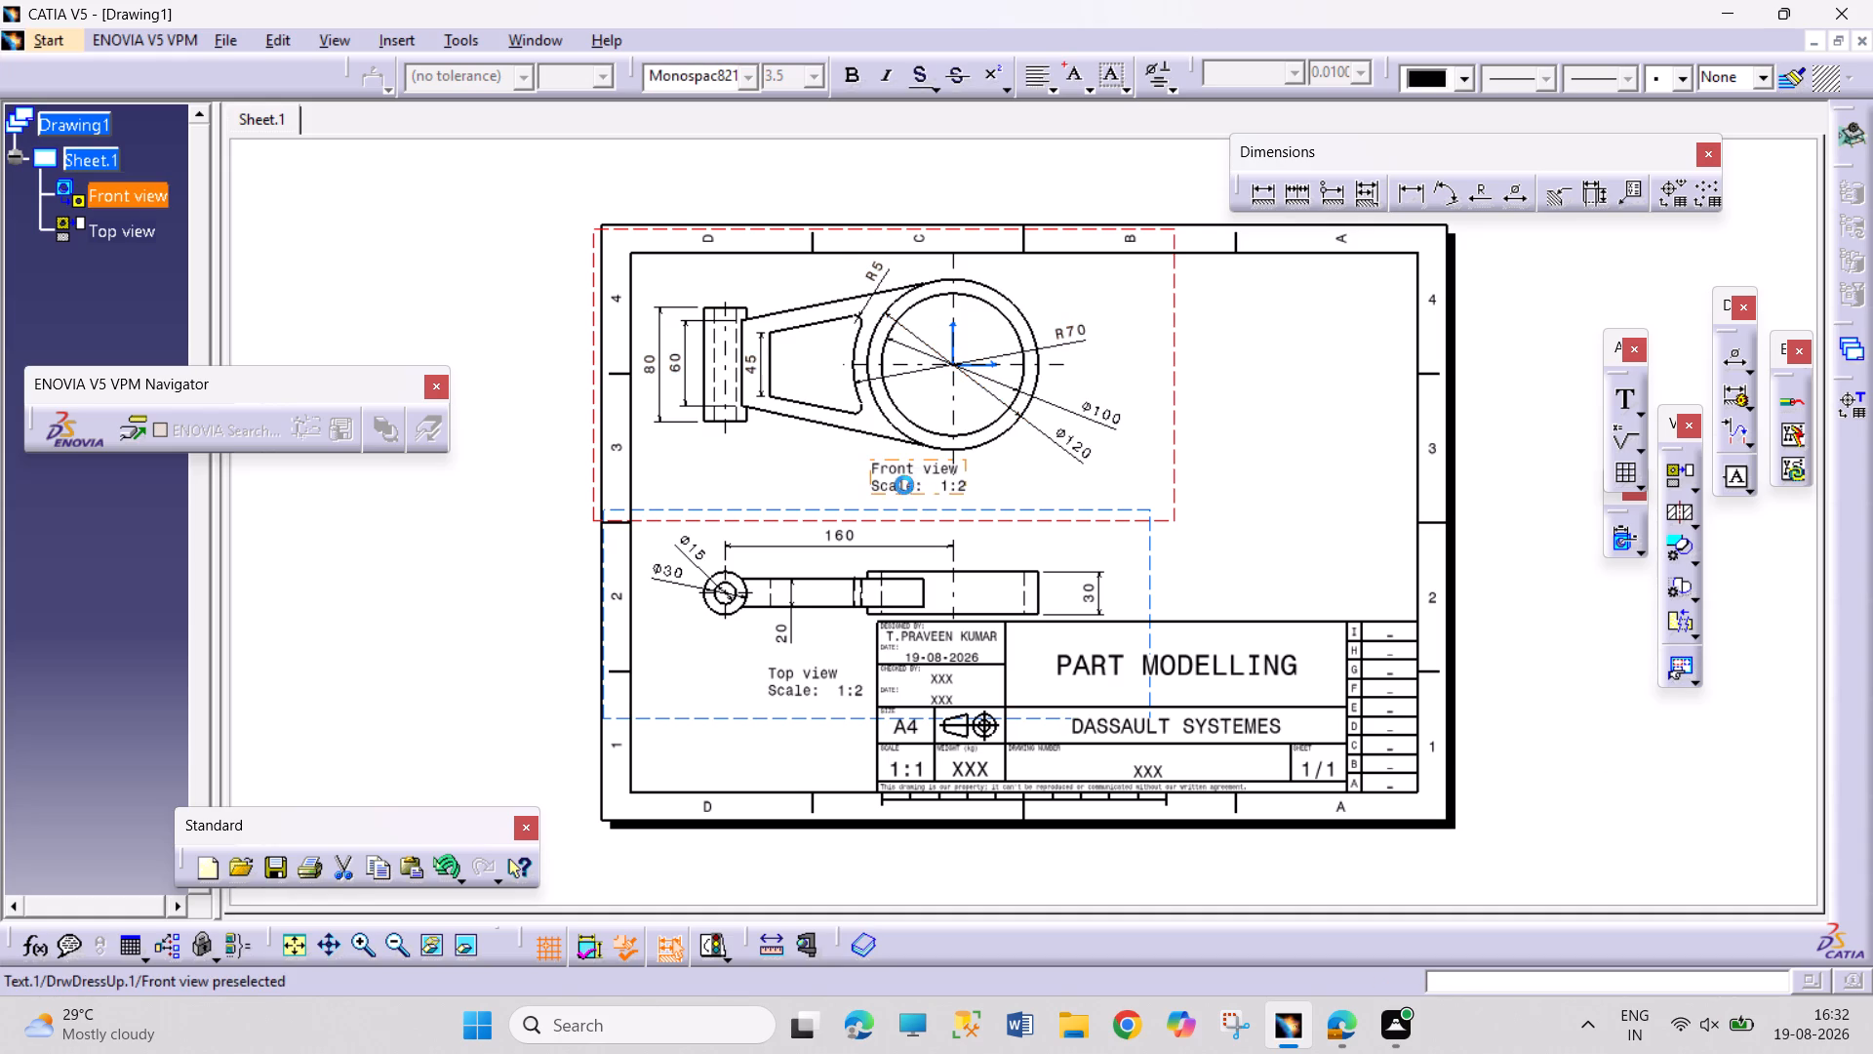
{"action": "left_click_drag", "start_coordinate": [904, 485], "coordinate": [845, 491]}
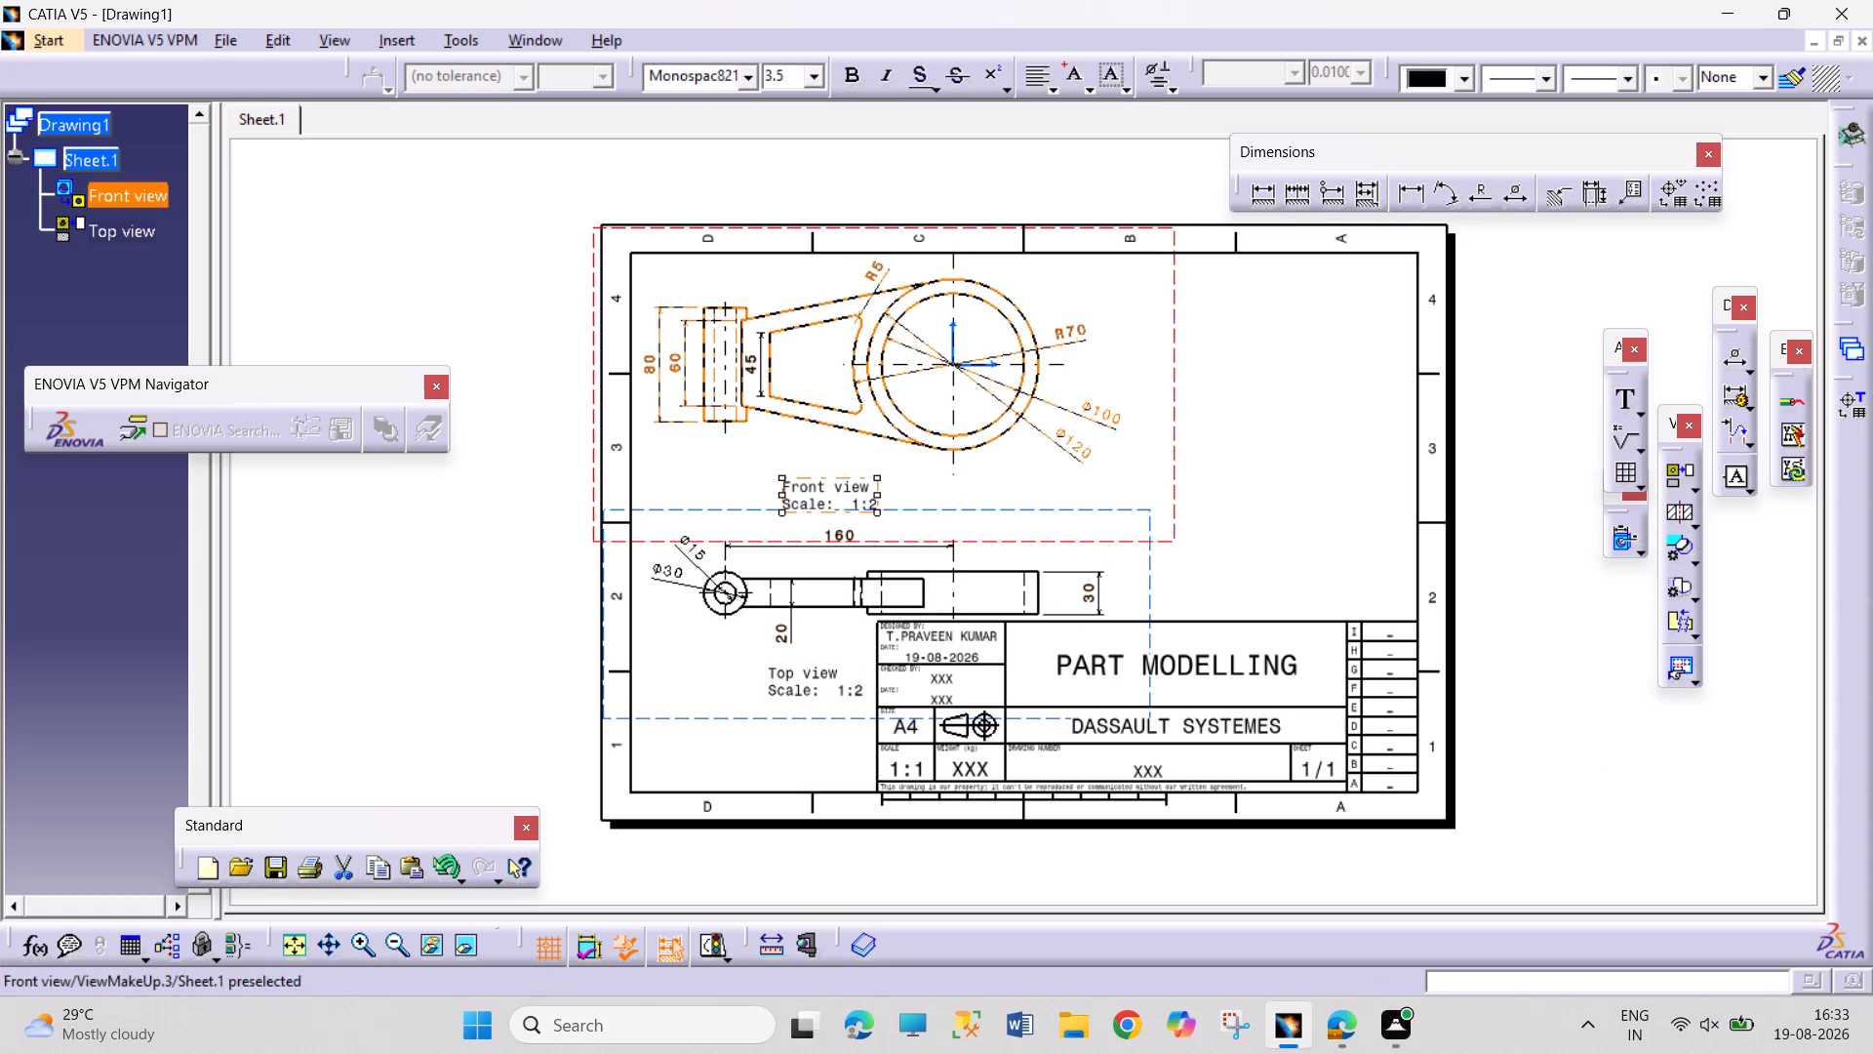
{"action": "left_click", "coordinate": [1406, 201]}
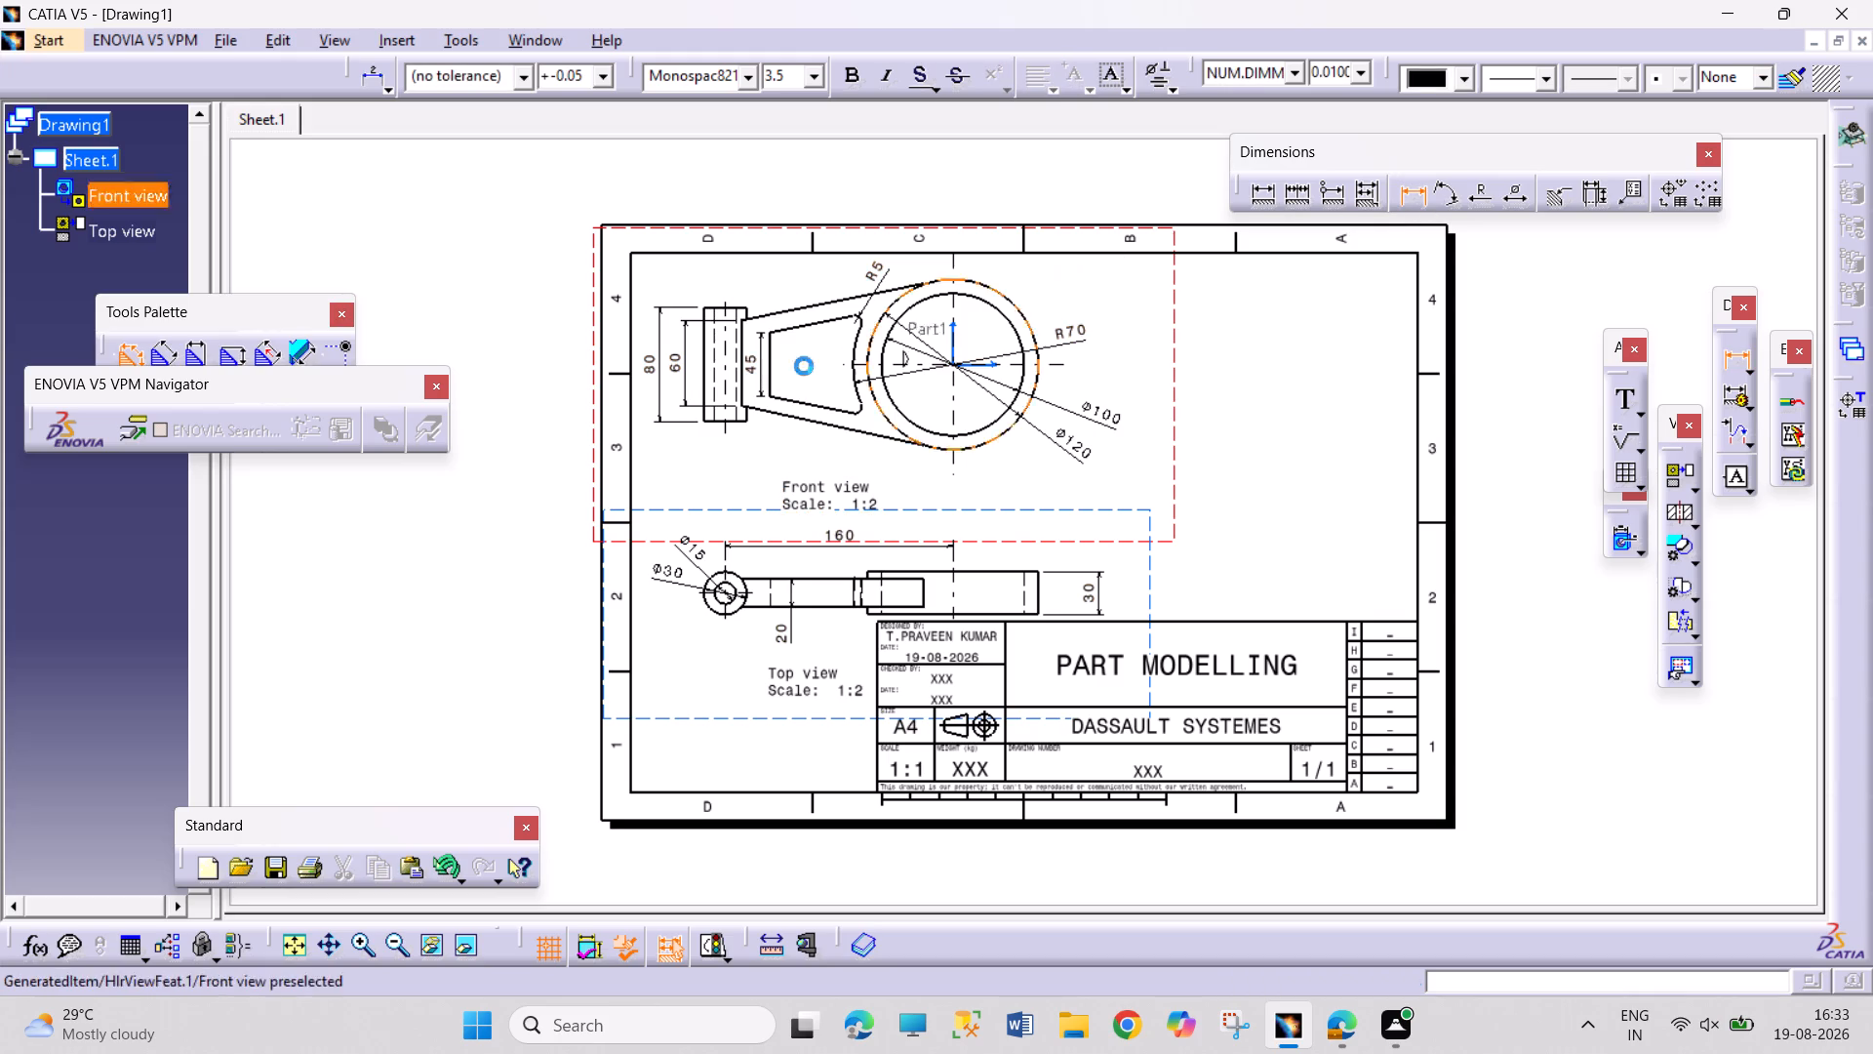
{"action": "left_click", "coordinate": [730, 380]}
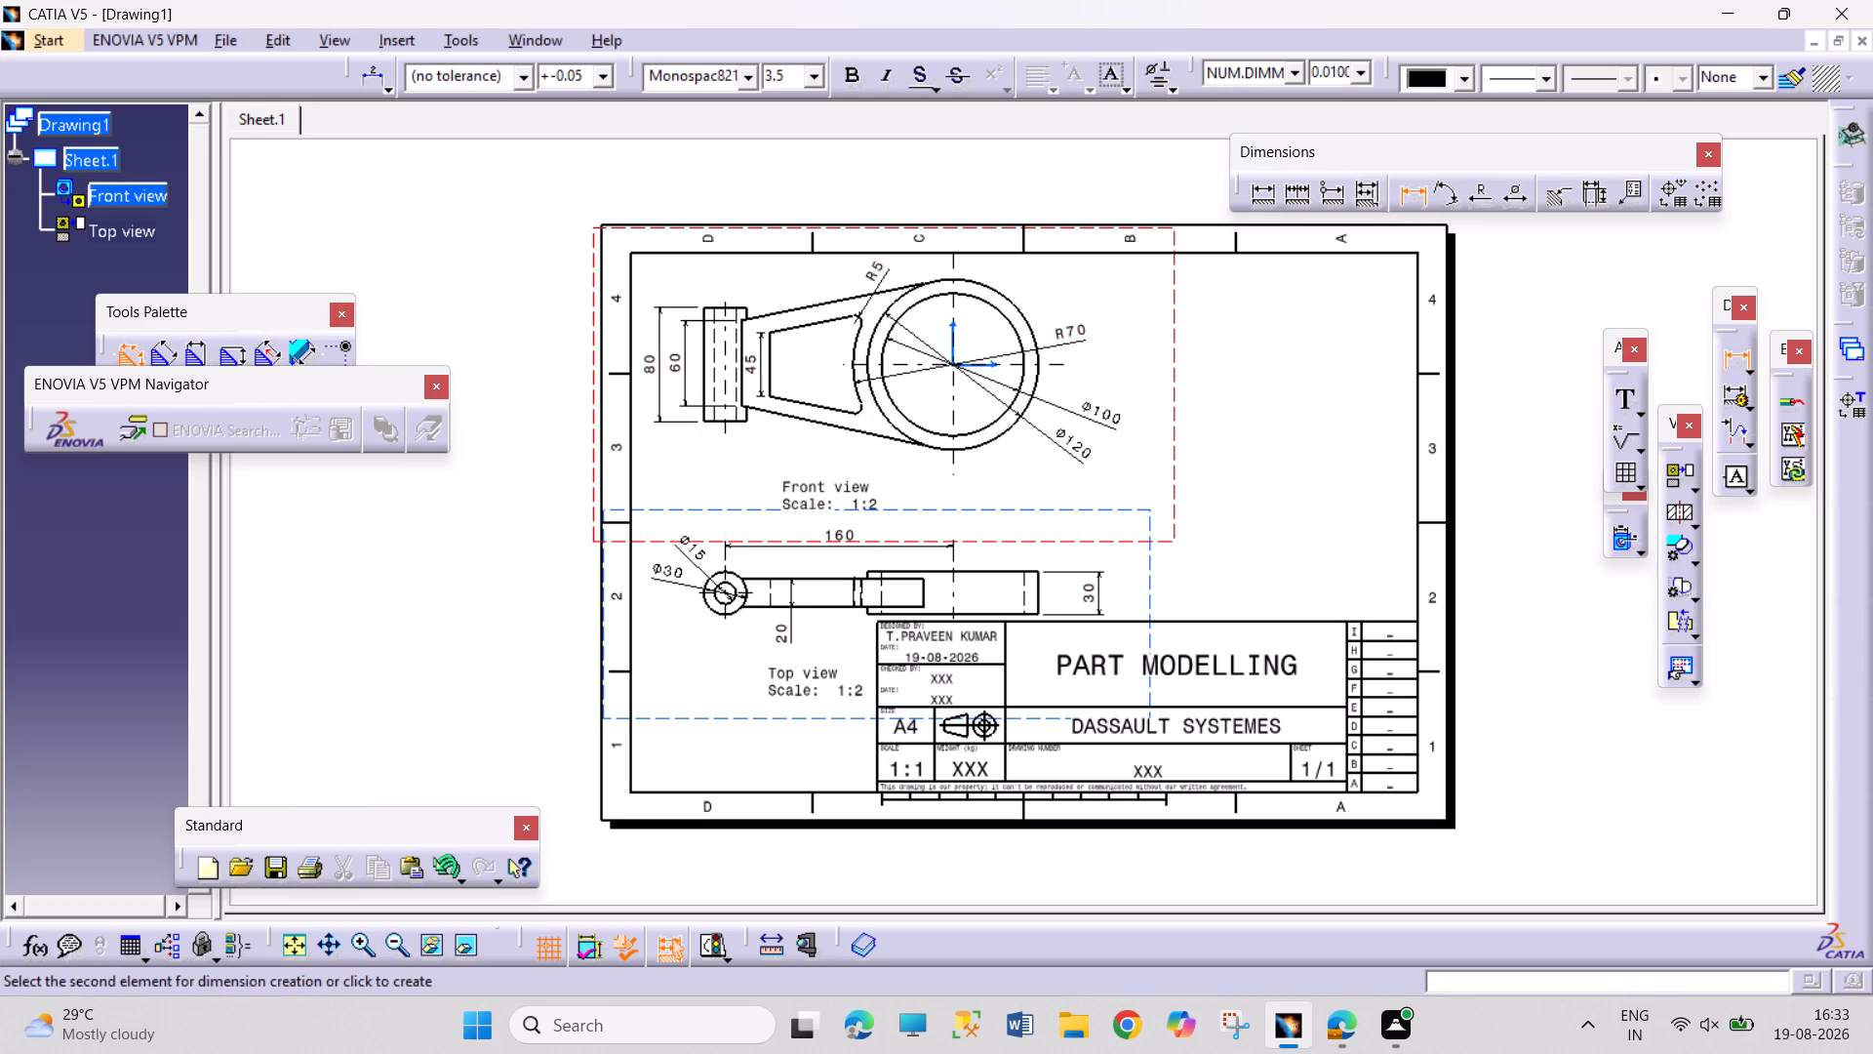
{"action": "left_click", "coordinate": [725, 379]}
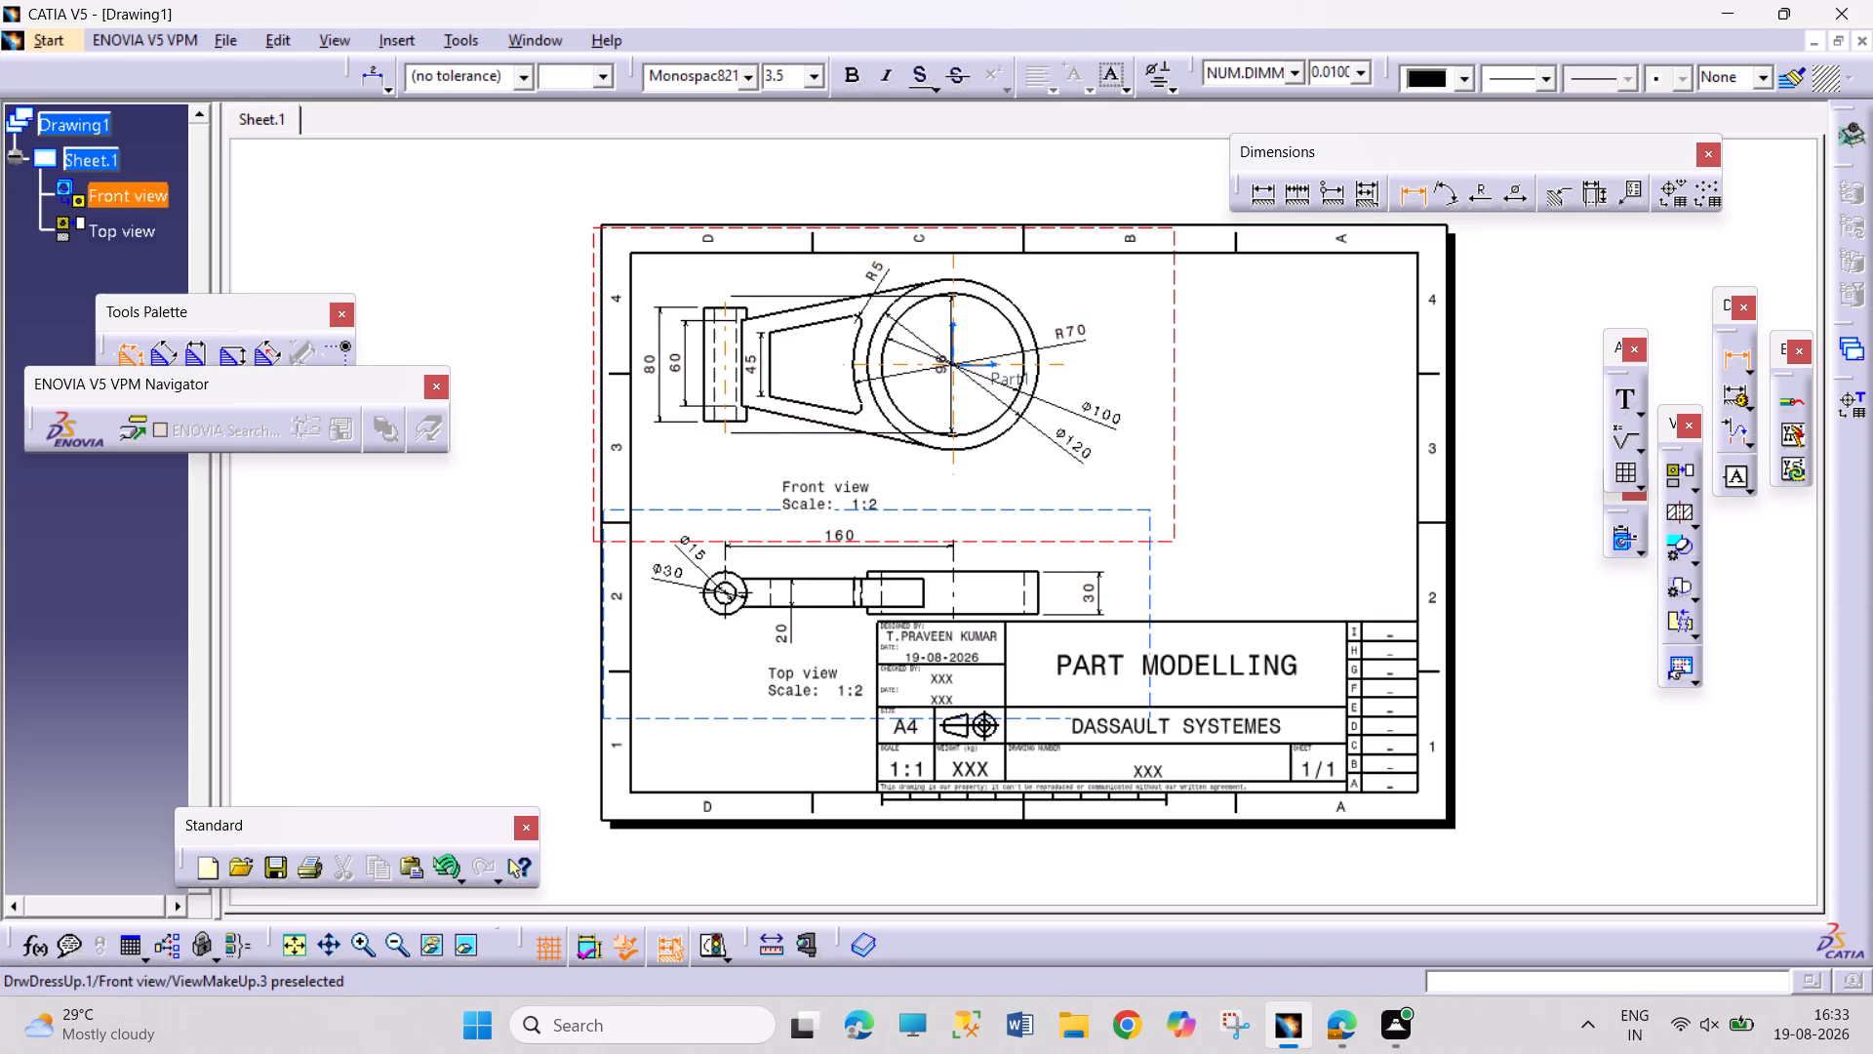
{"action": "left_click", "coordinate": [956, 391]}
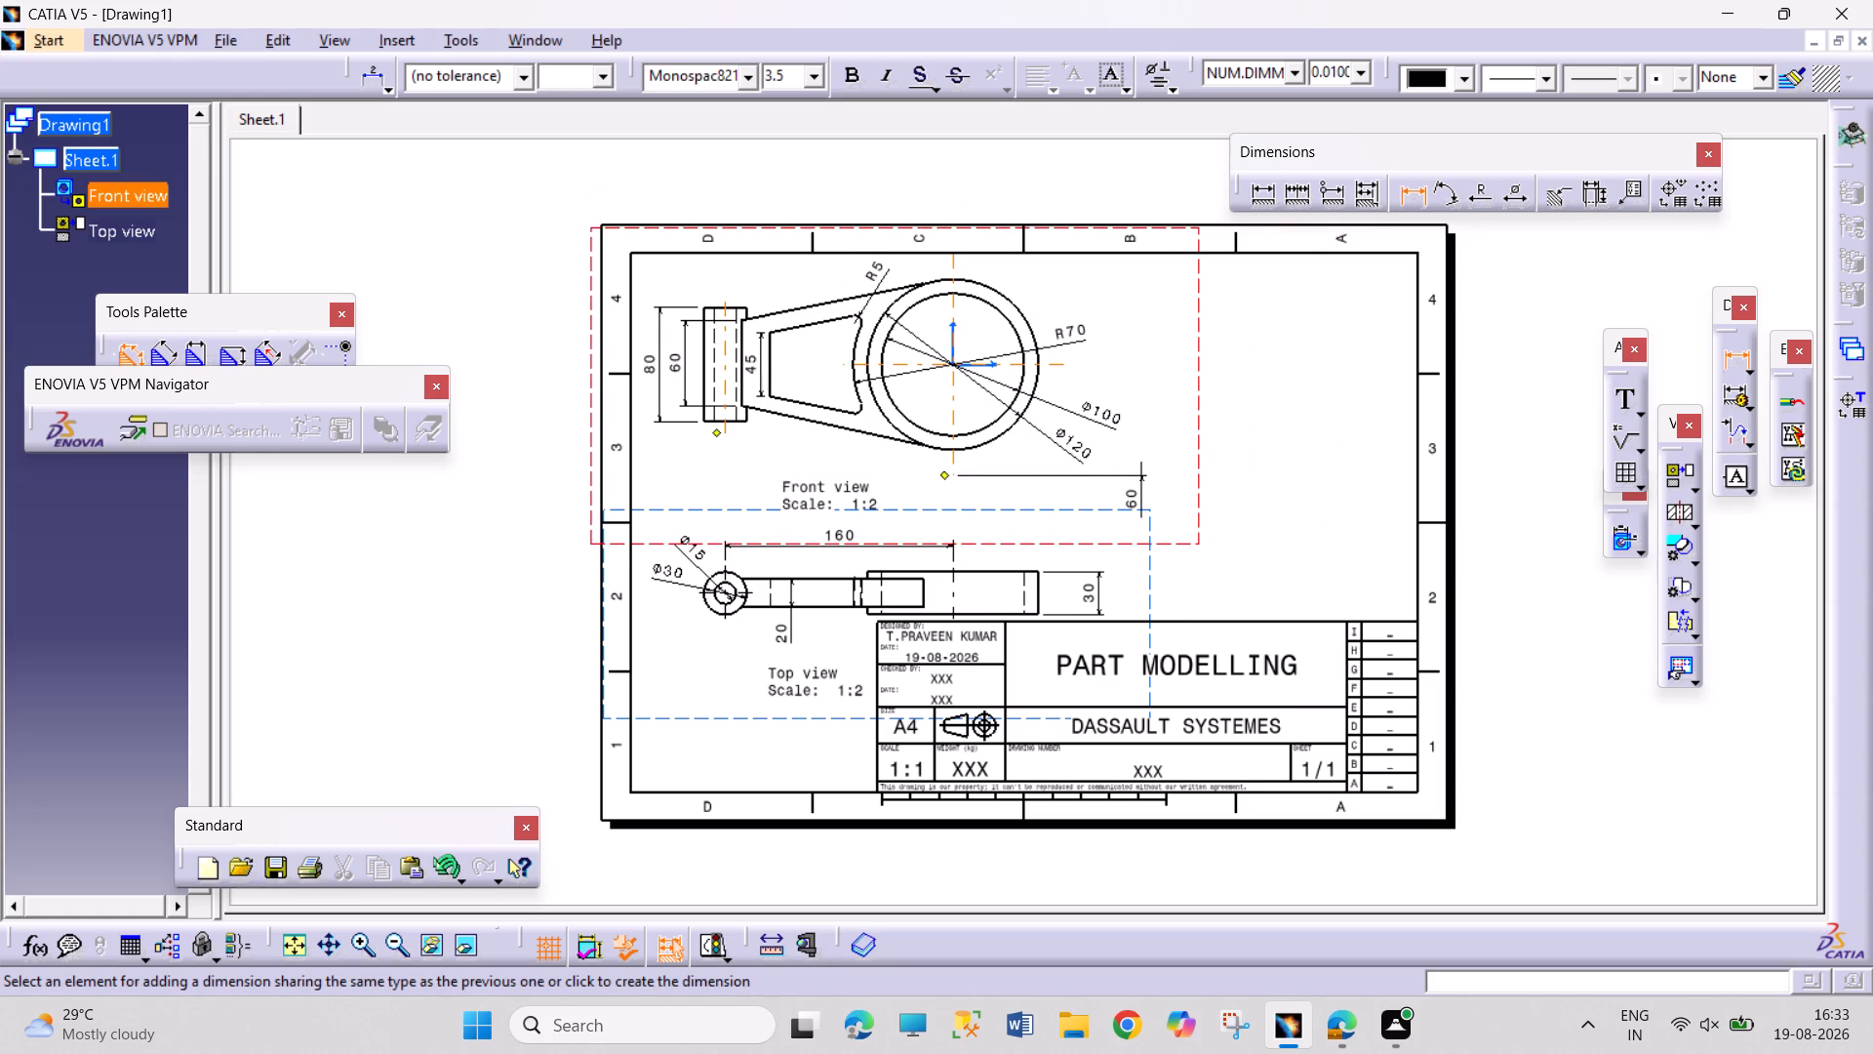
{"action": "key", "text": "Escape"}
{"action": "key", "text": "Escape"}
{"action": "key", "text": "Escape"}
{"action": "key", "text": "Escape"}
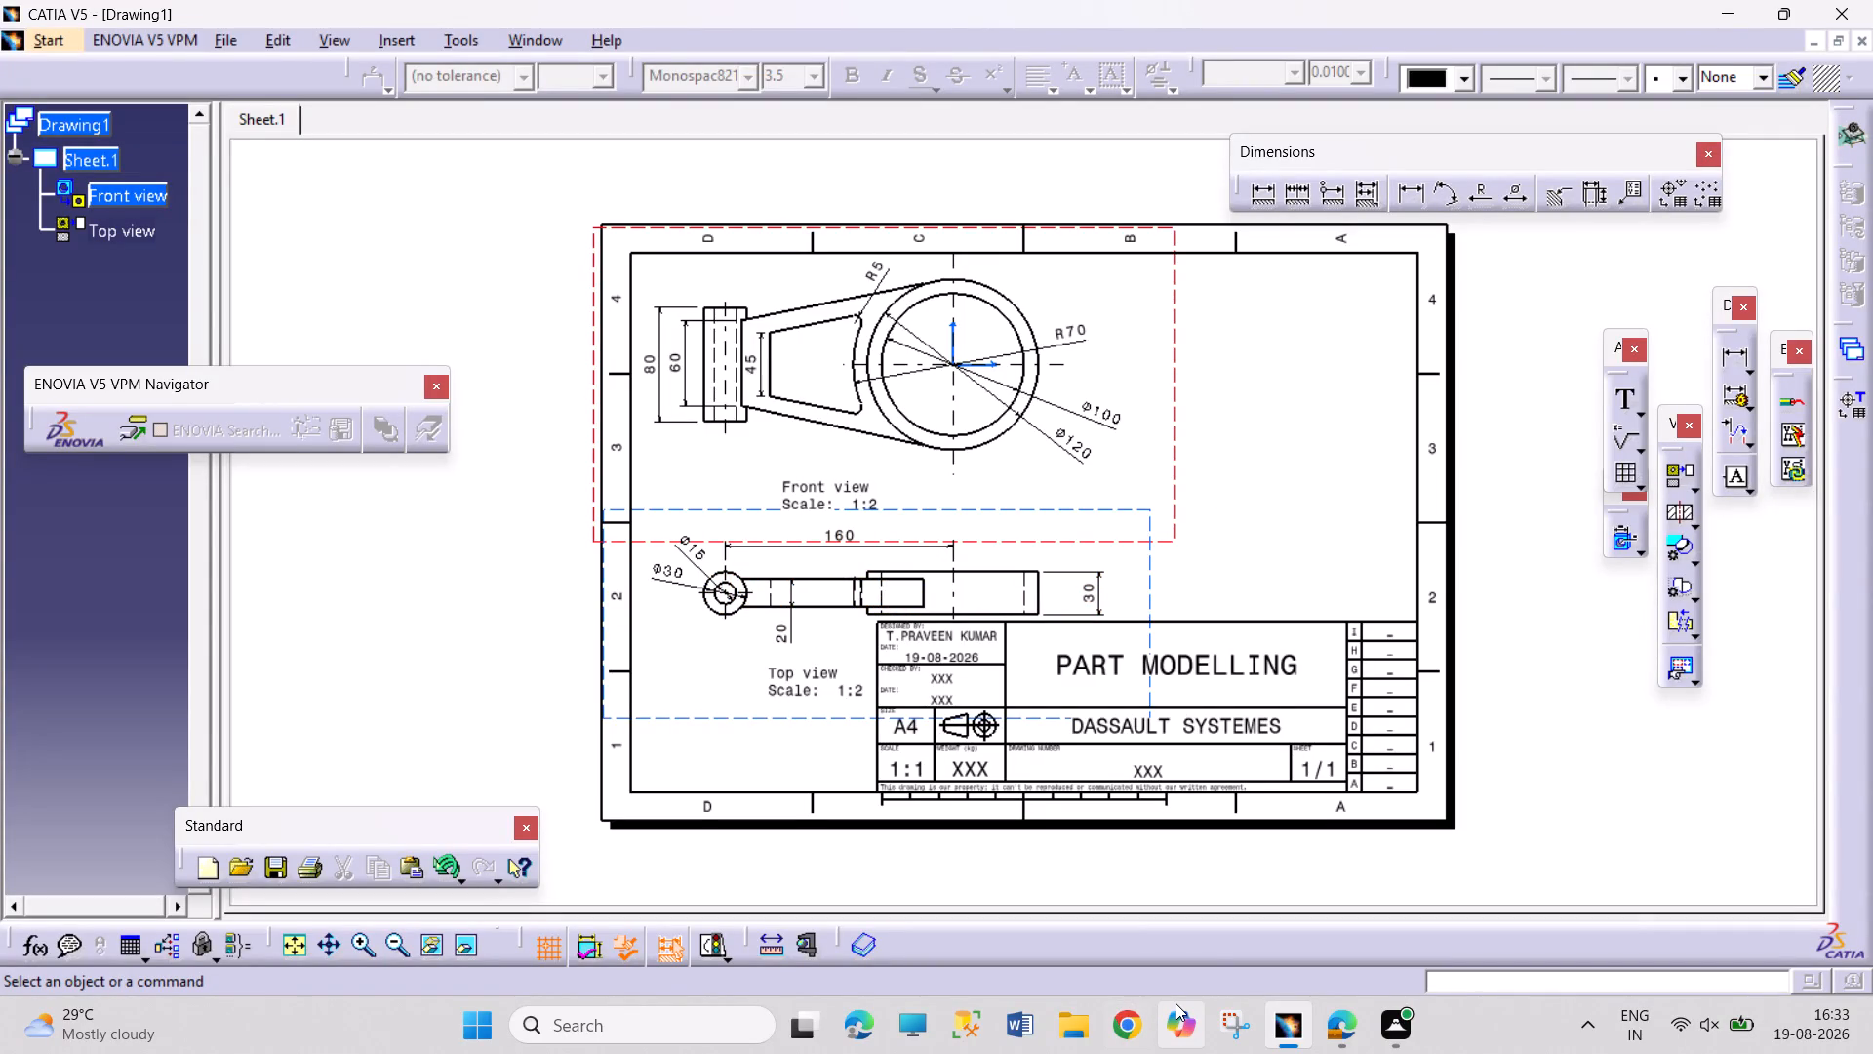
Save the drawing as PART 1.3 SHEET in the CATIA FUJI folder.
{"action": "key", "text": "ctrl+s"}
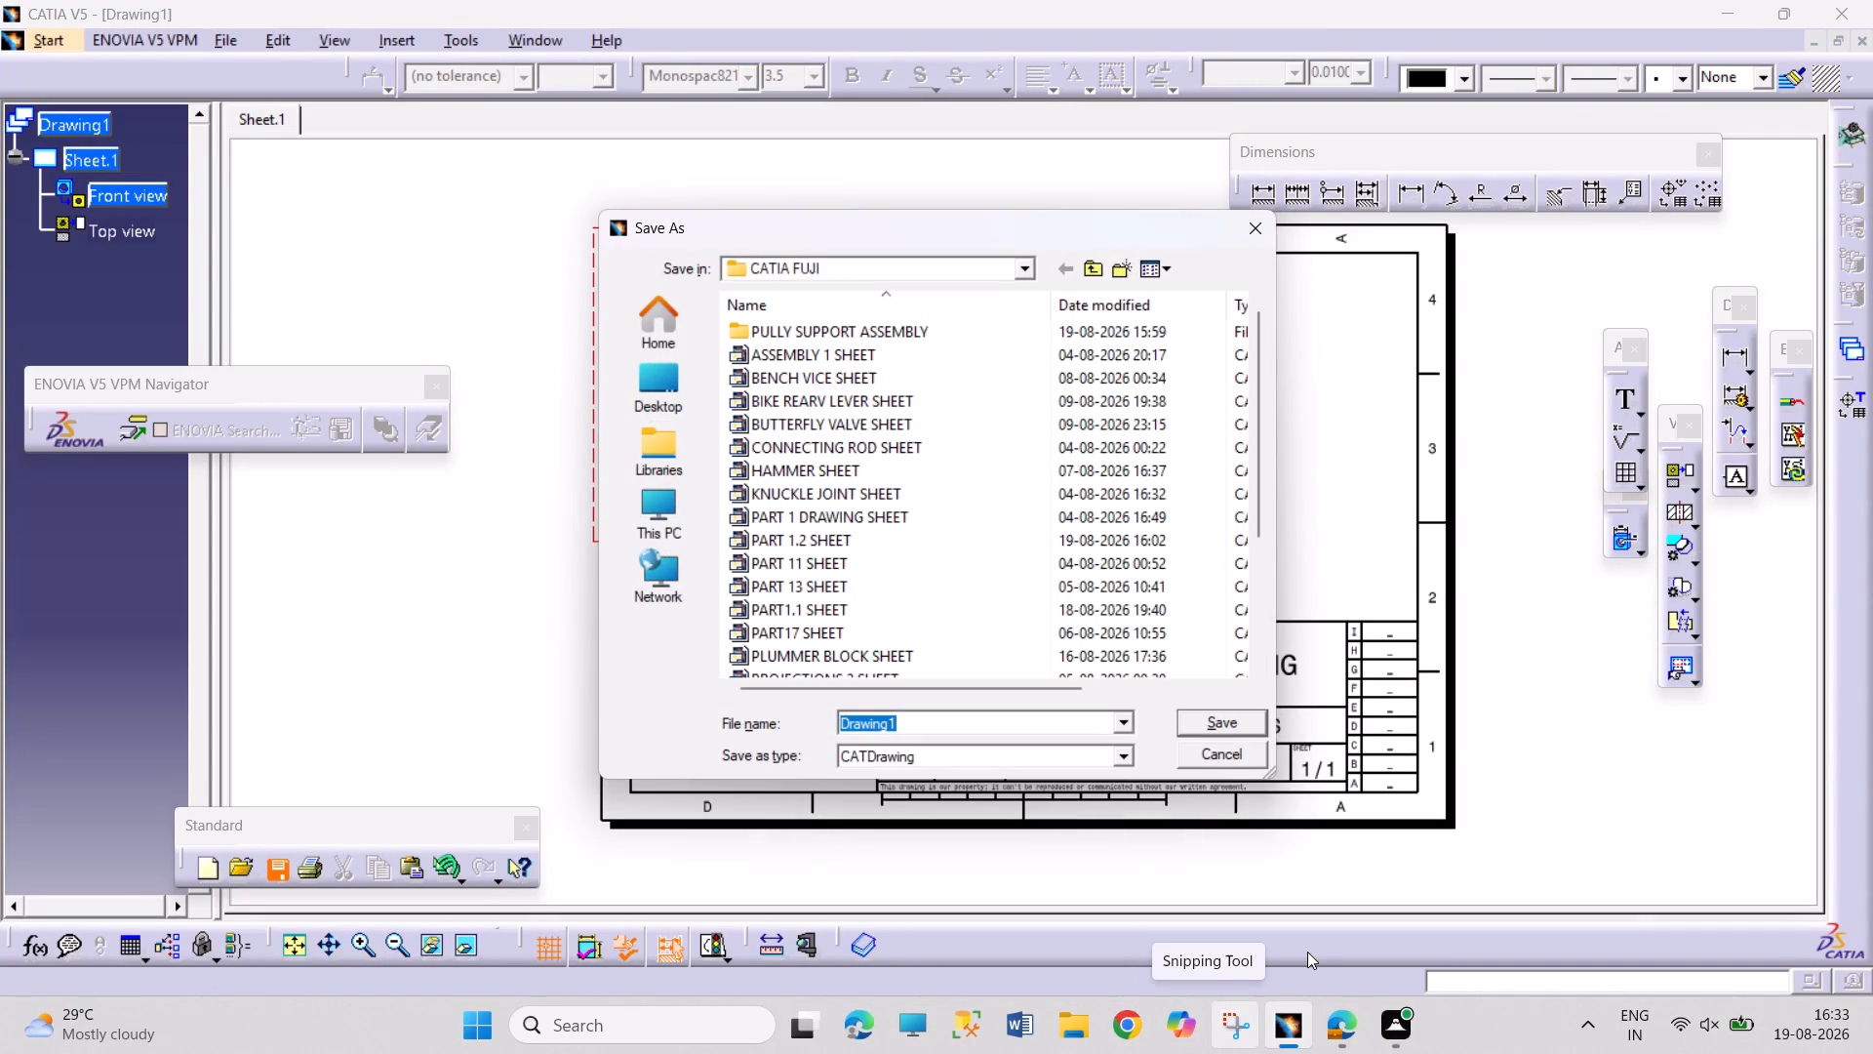
{"action": "type", "text": "PA"}
{"action": "type", "text": "RT"}
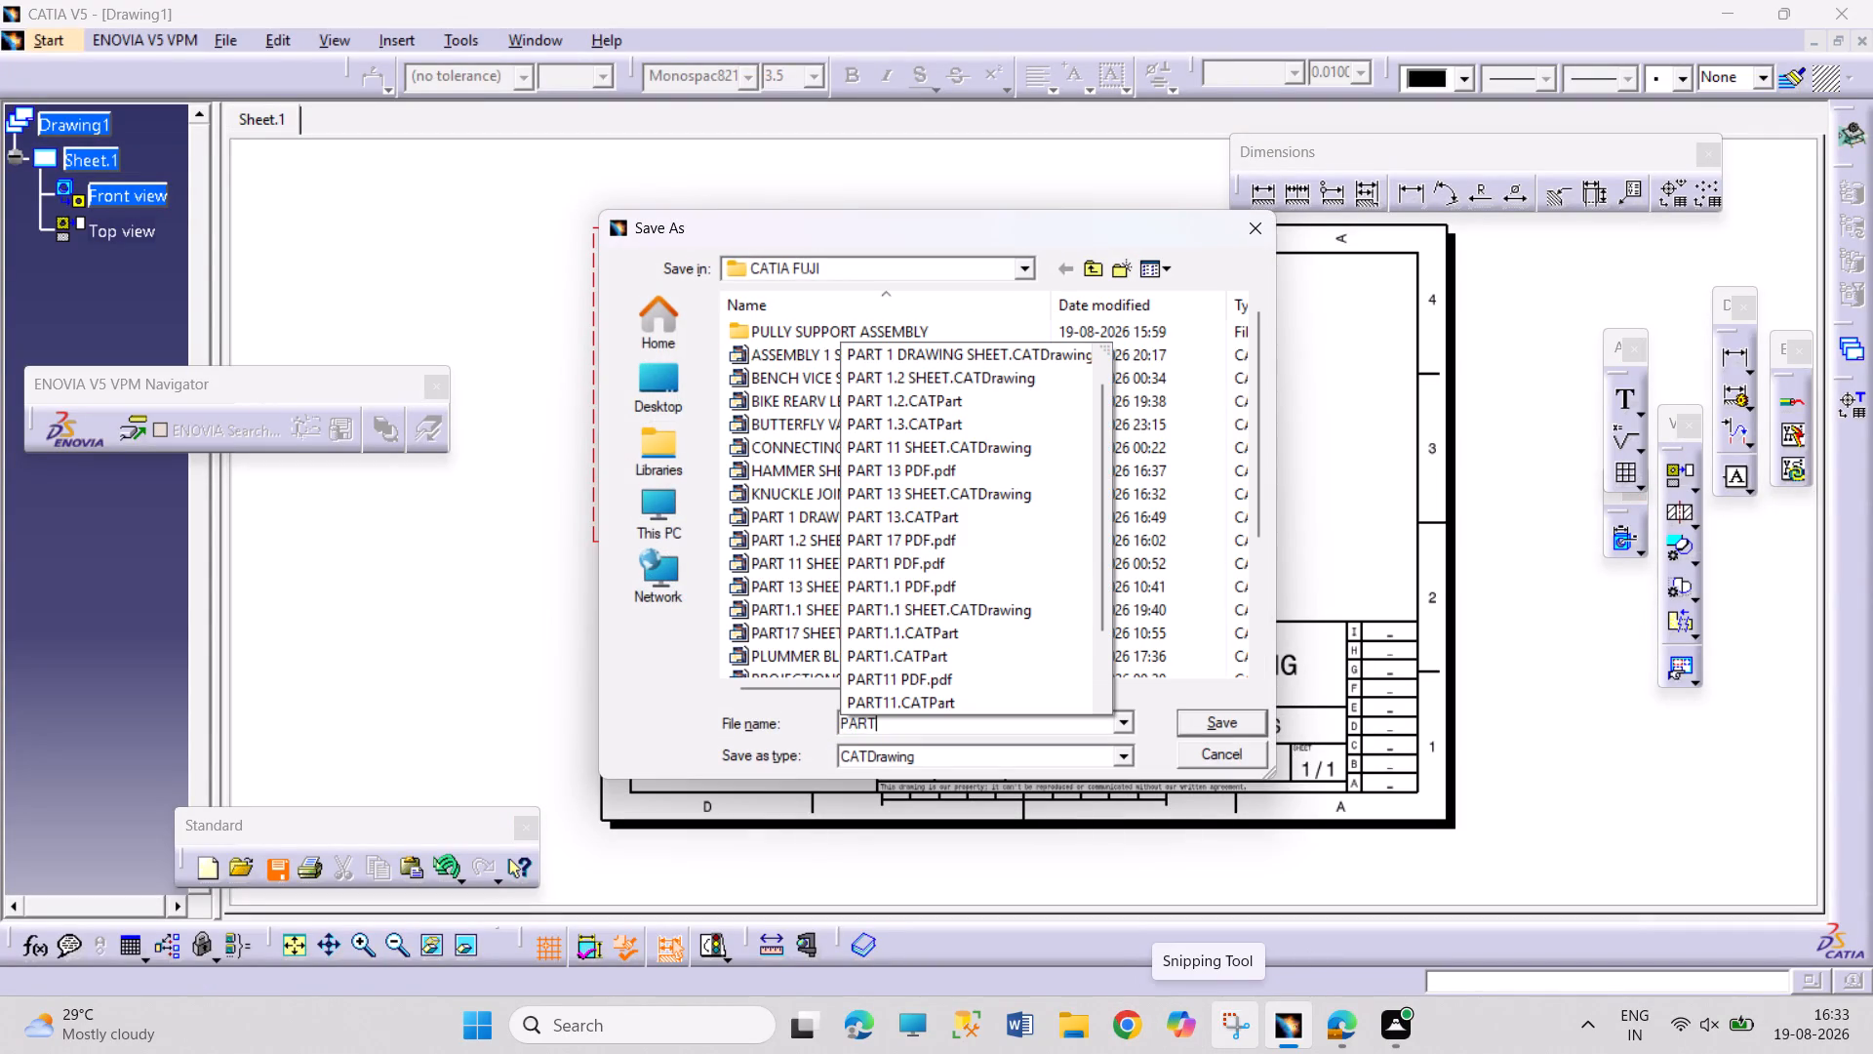
{"action": "key", "text": "space"}
{"action": "type", "text": "1.3"}
{"action": "key", "text": "space"}
{"action": "type", "text": "SHEET"}
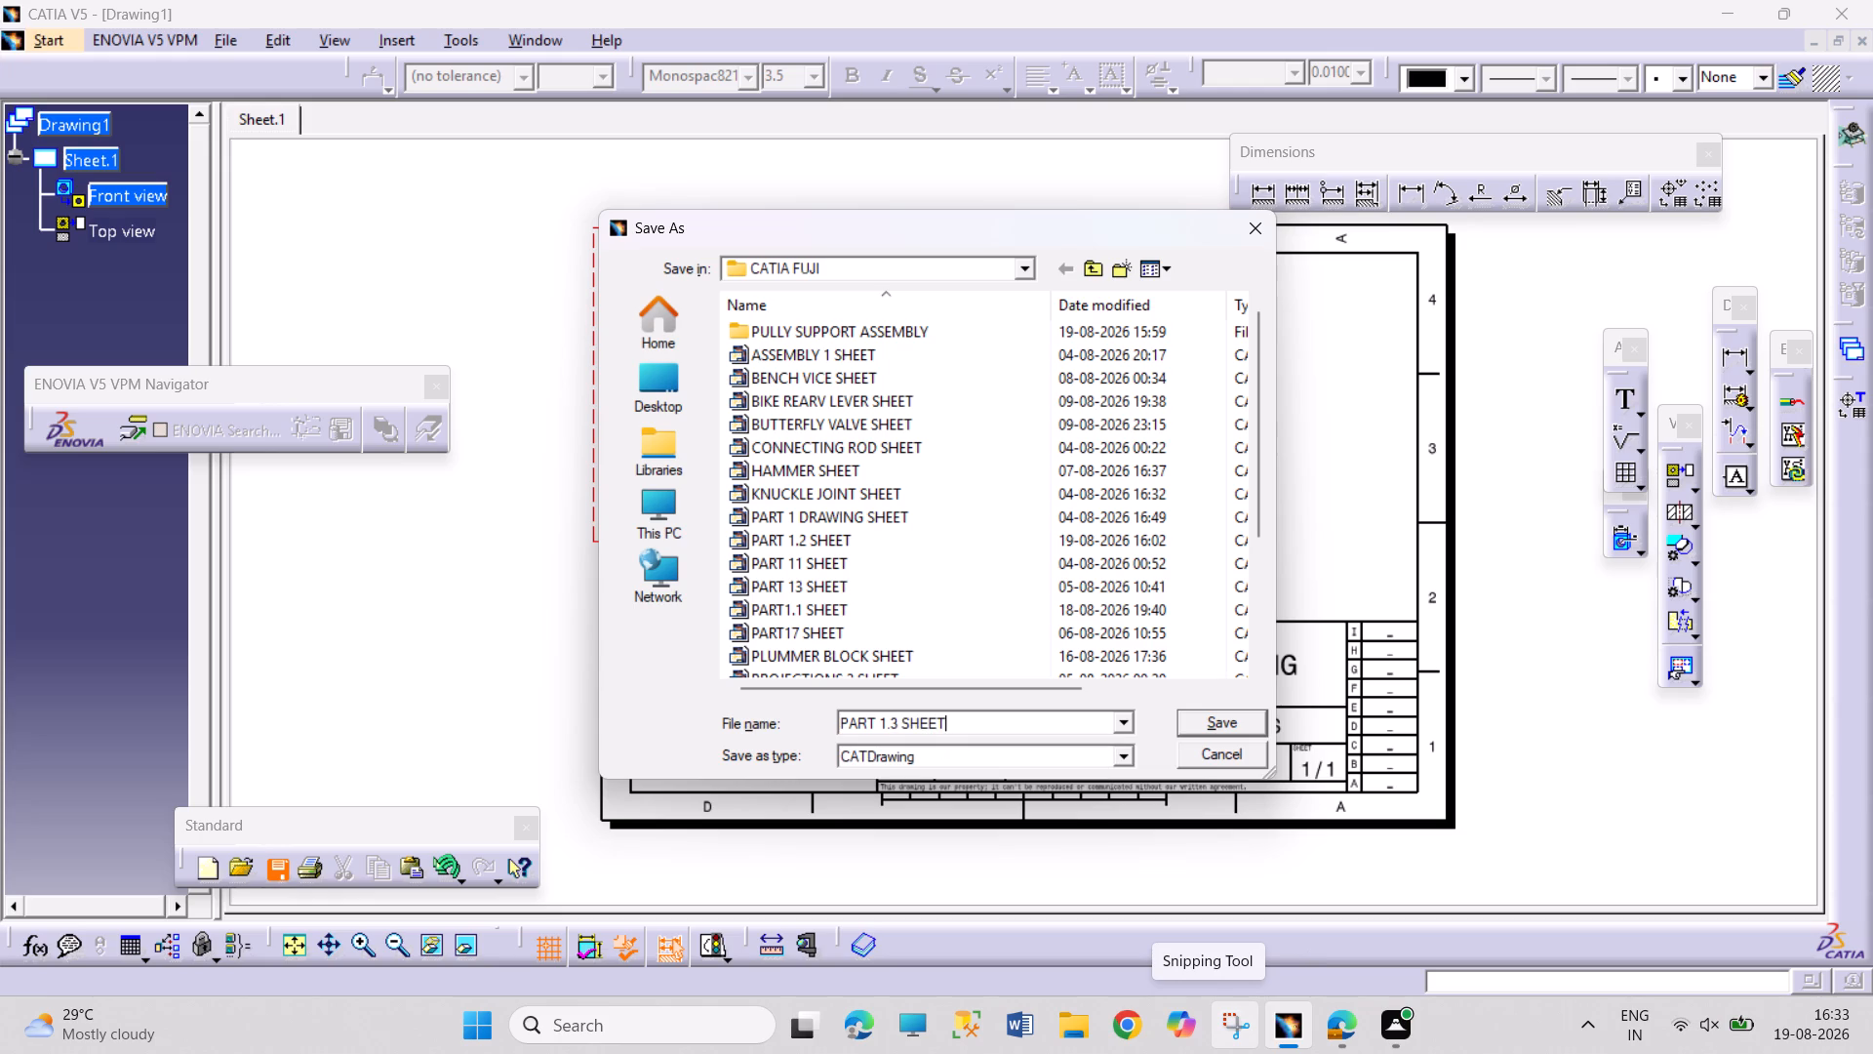
{"action": "key", "text": "Return"}
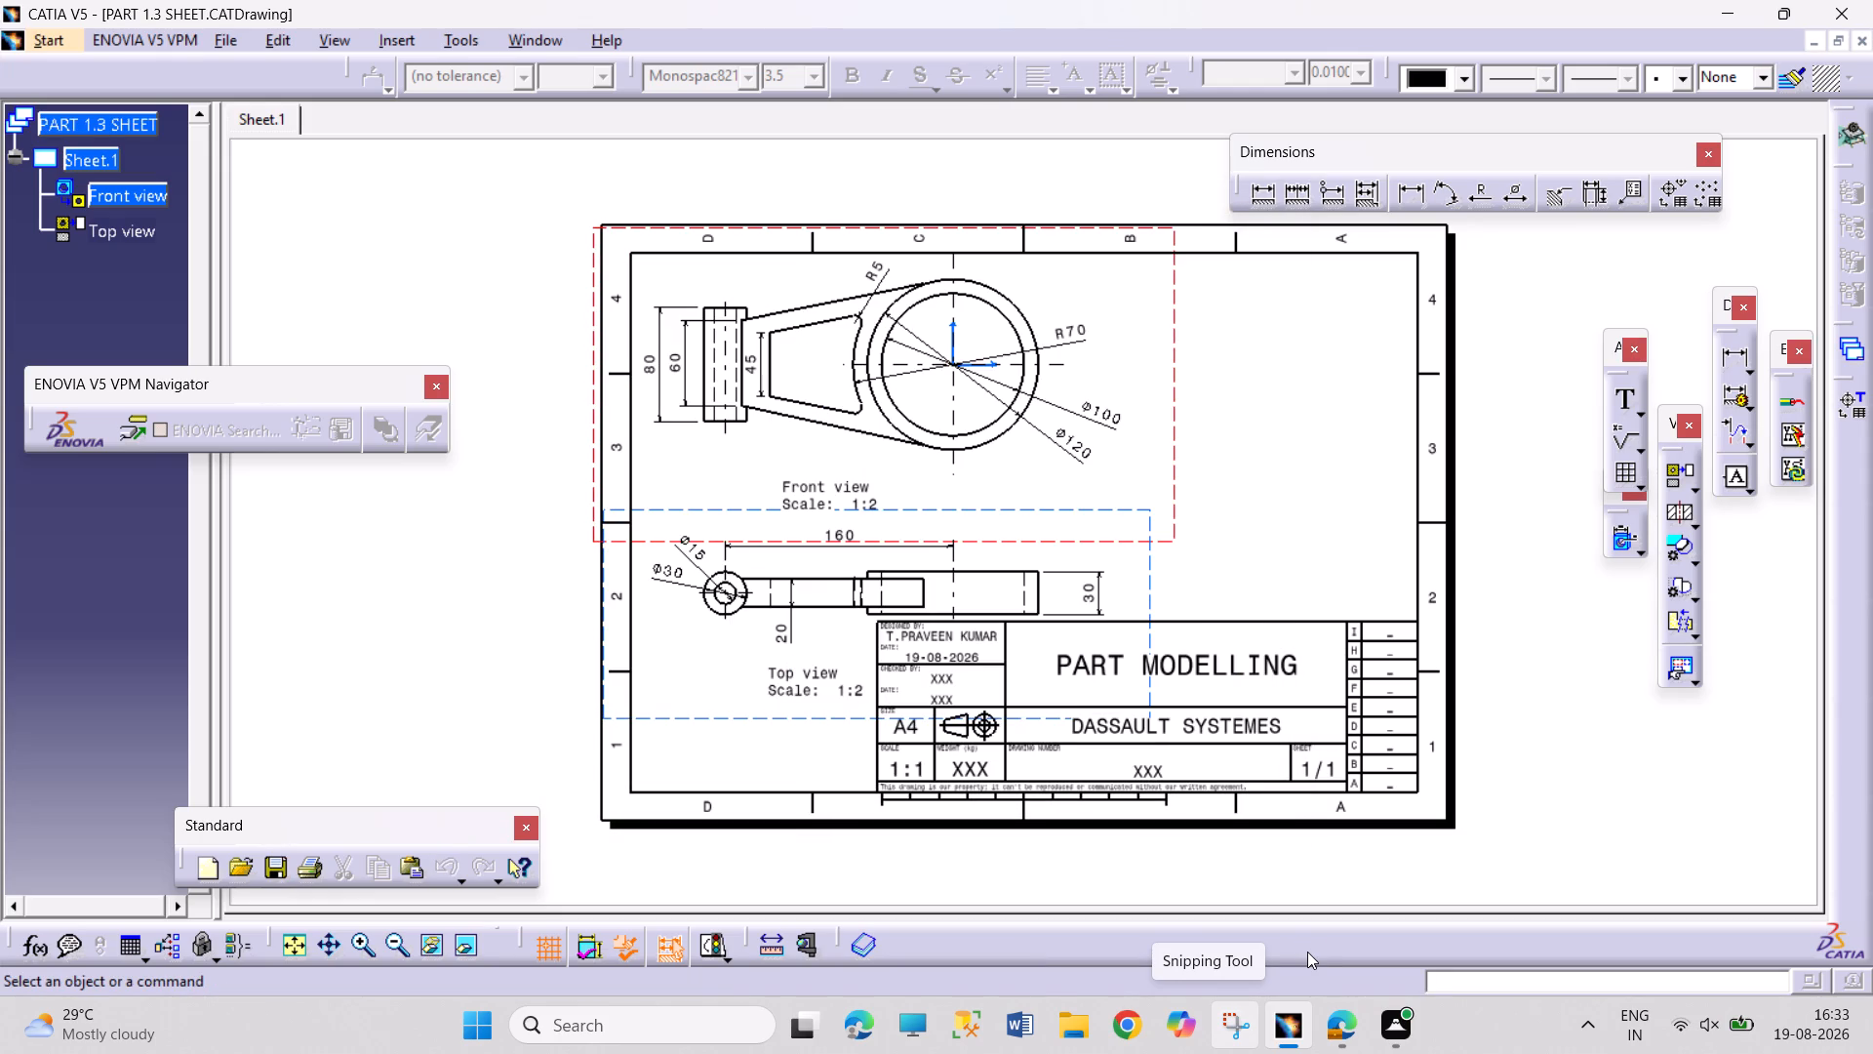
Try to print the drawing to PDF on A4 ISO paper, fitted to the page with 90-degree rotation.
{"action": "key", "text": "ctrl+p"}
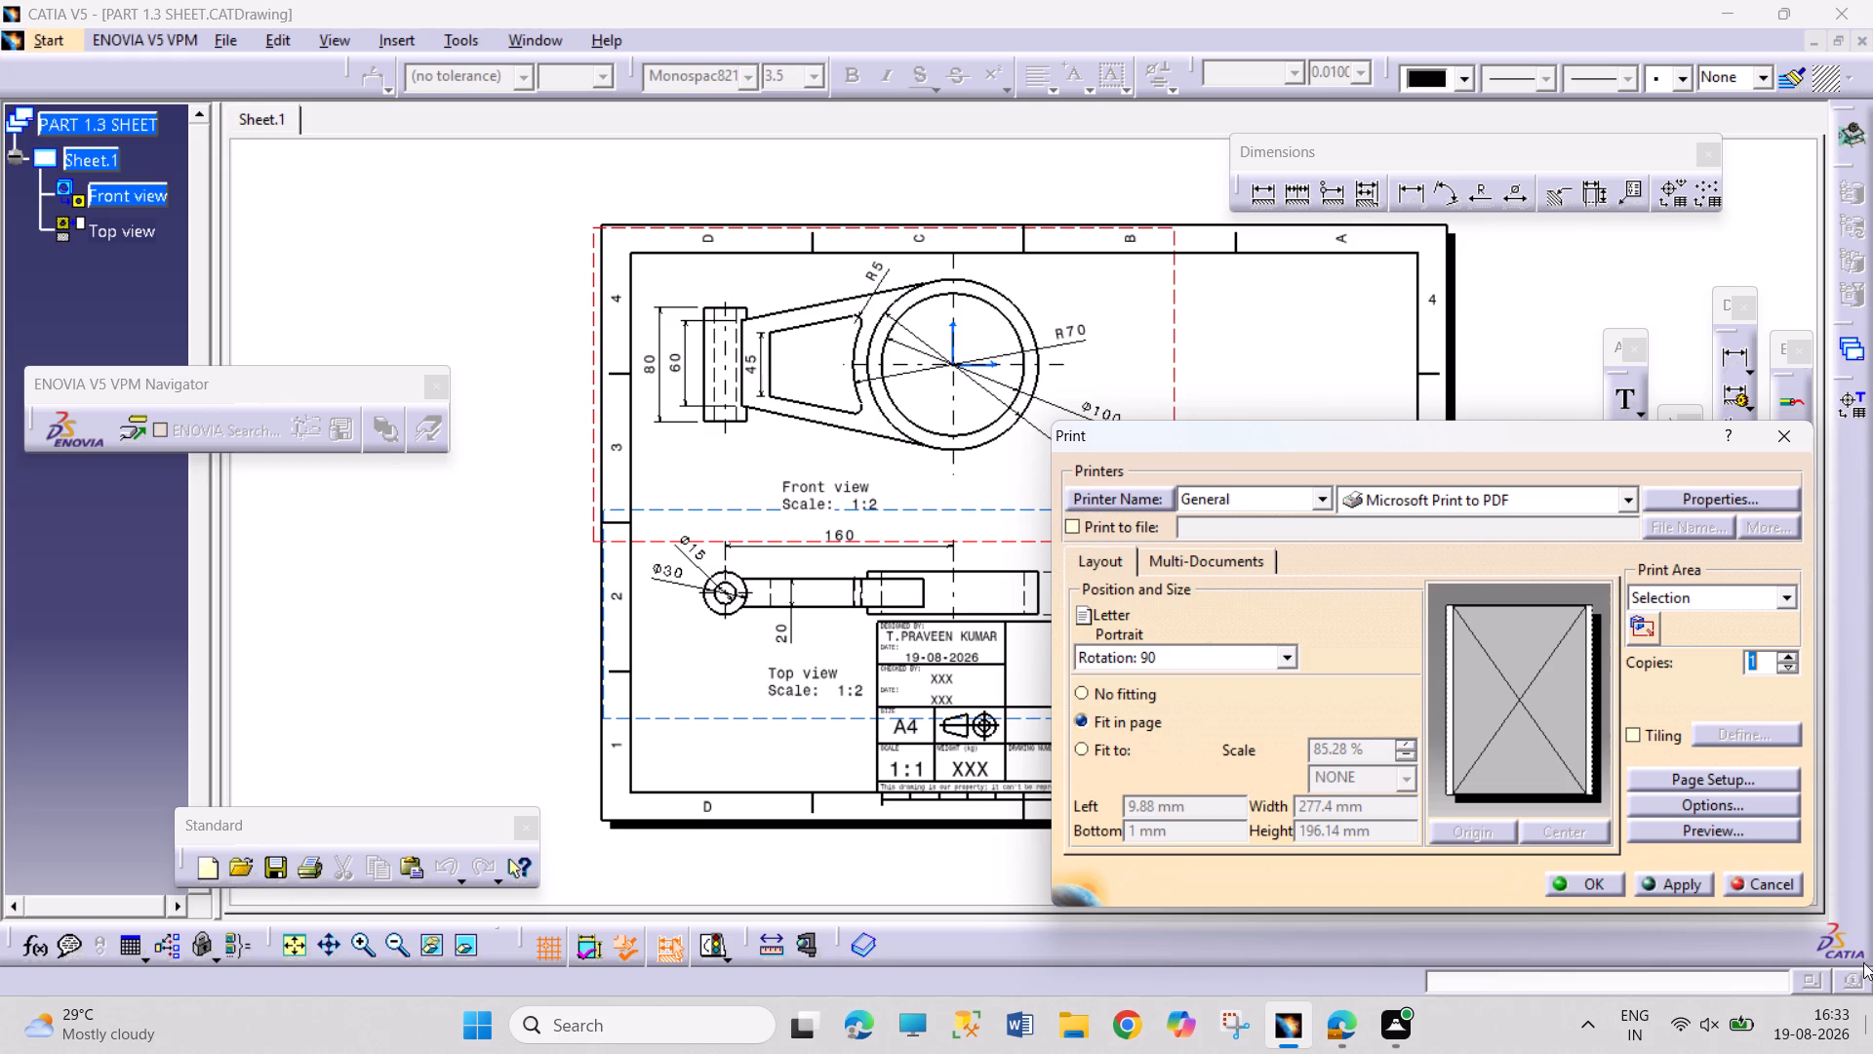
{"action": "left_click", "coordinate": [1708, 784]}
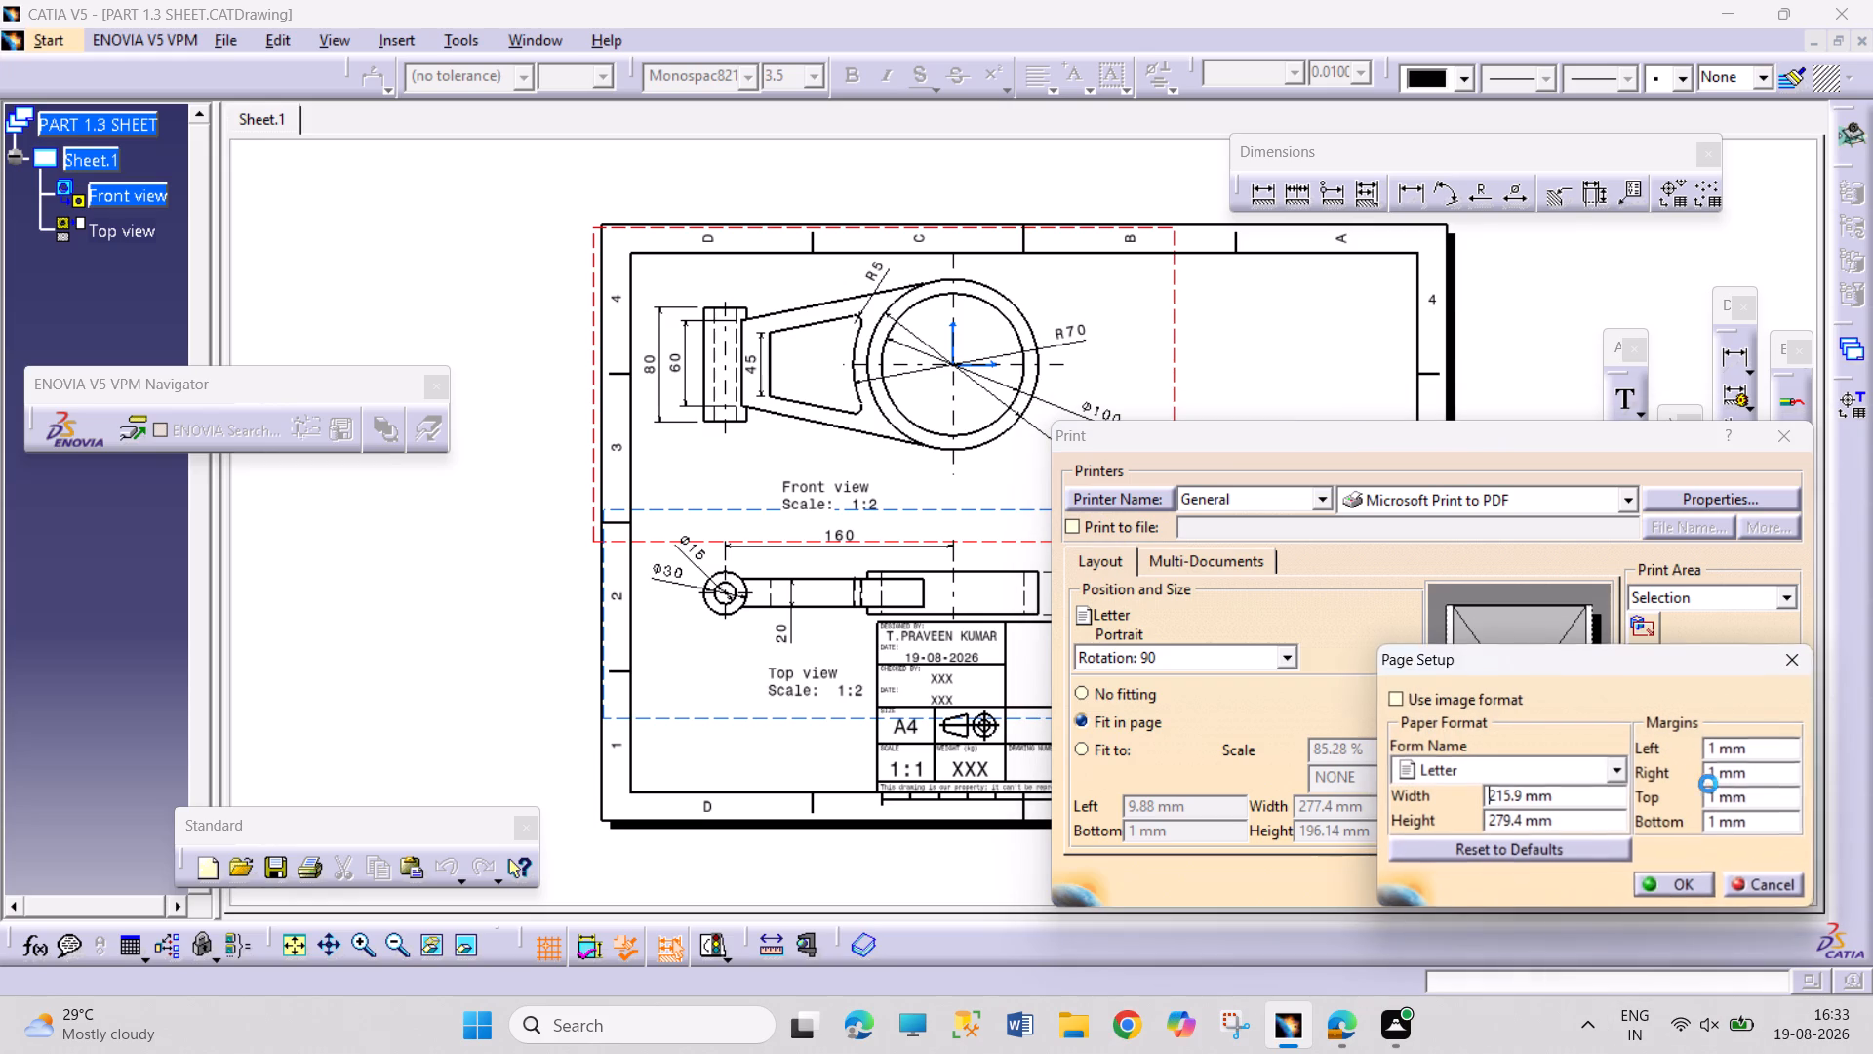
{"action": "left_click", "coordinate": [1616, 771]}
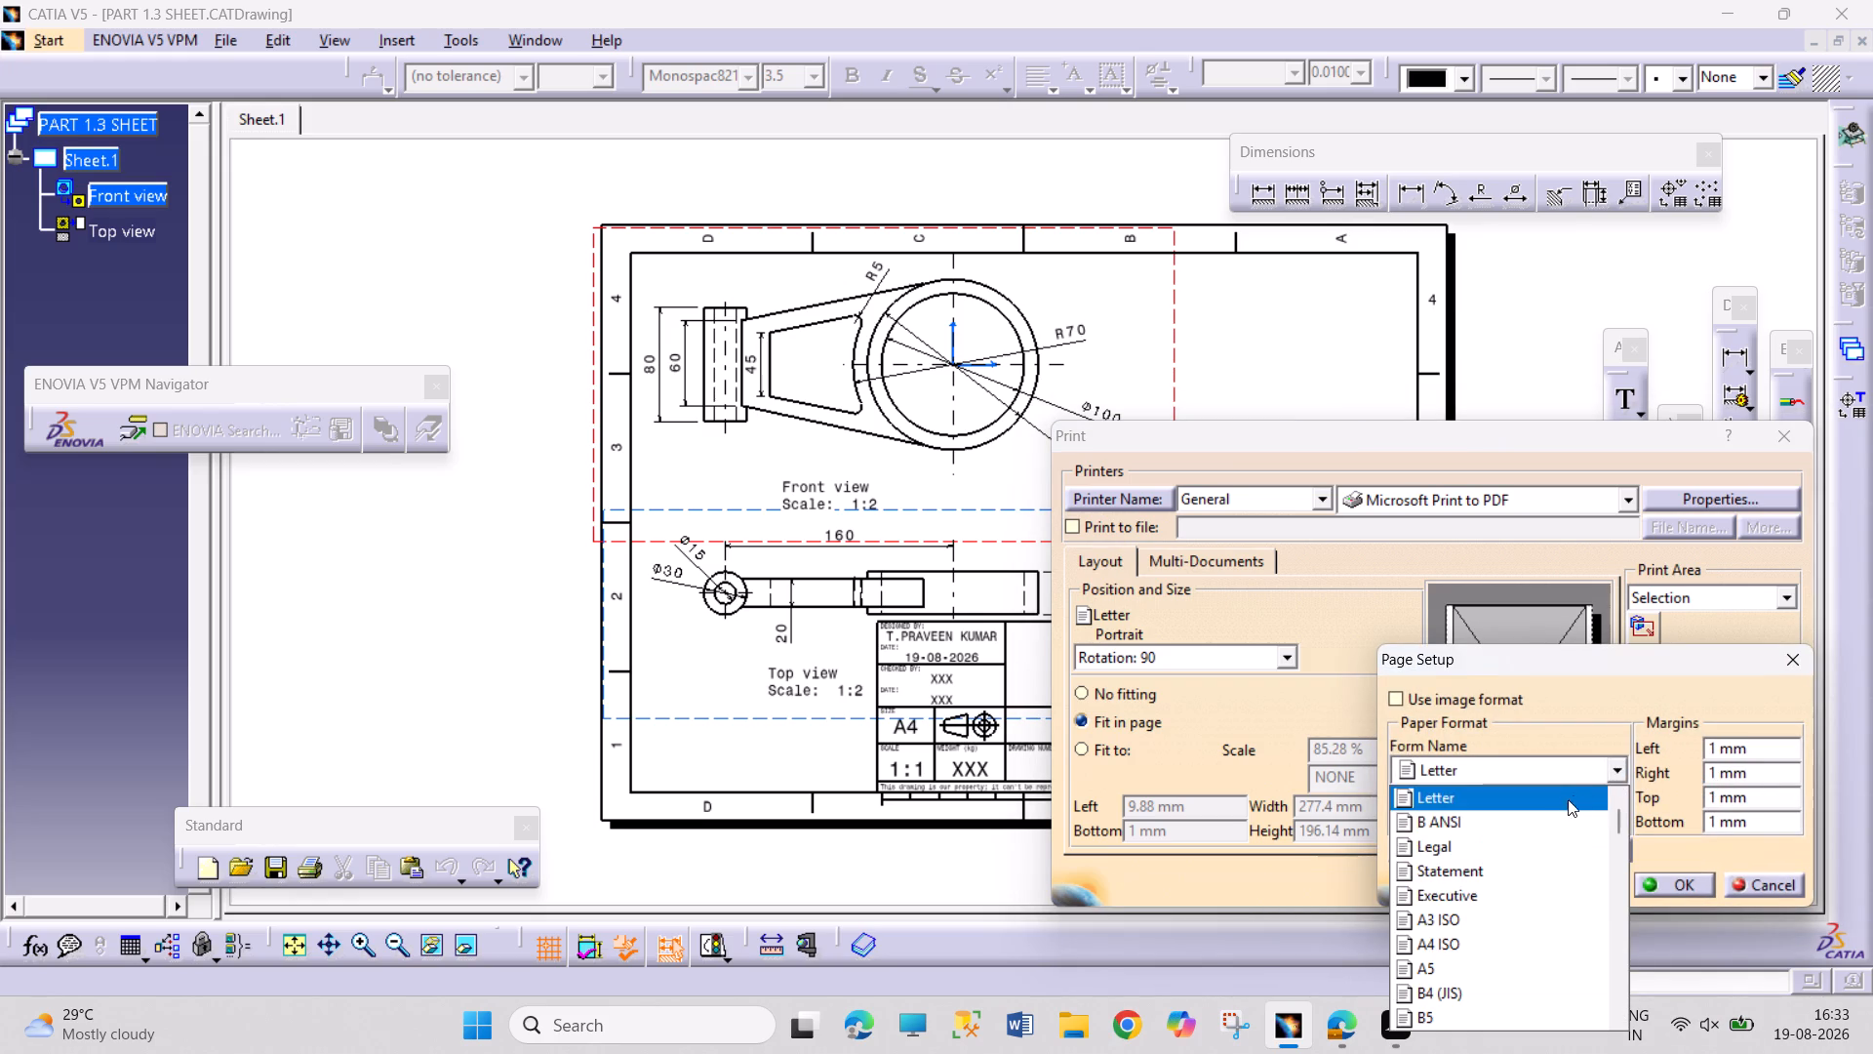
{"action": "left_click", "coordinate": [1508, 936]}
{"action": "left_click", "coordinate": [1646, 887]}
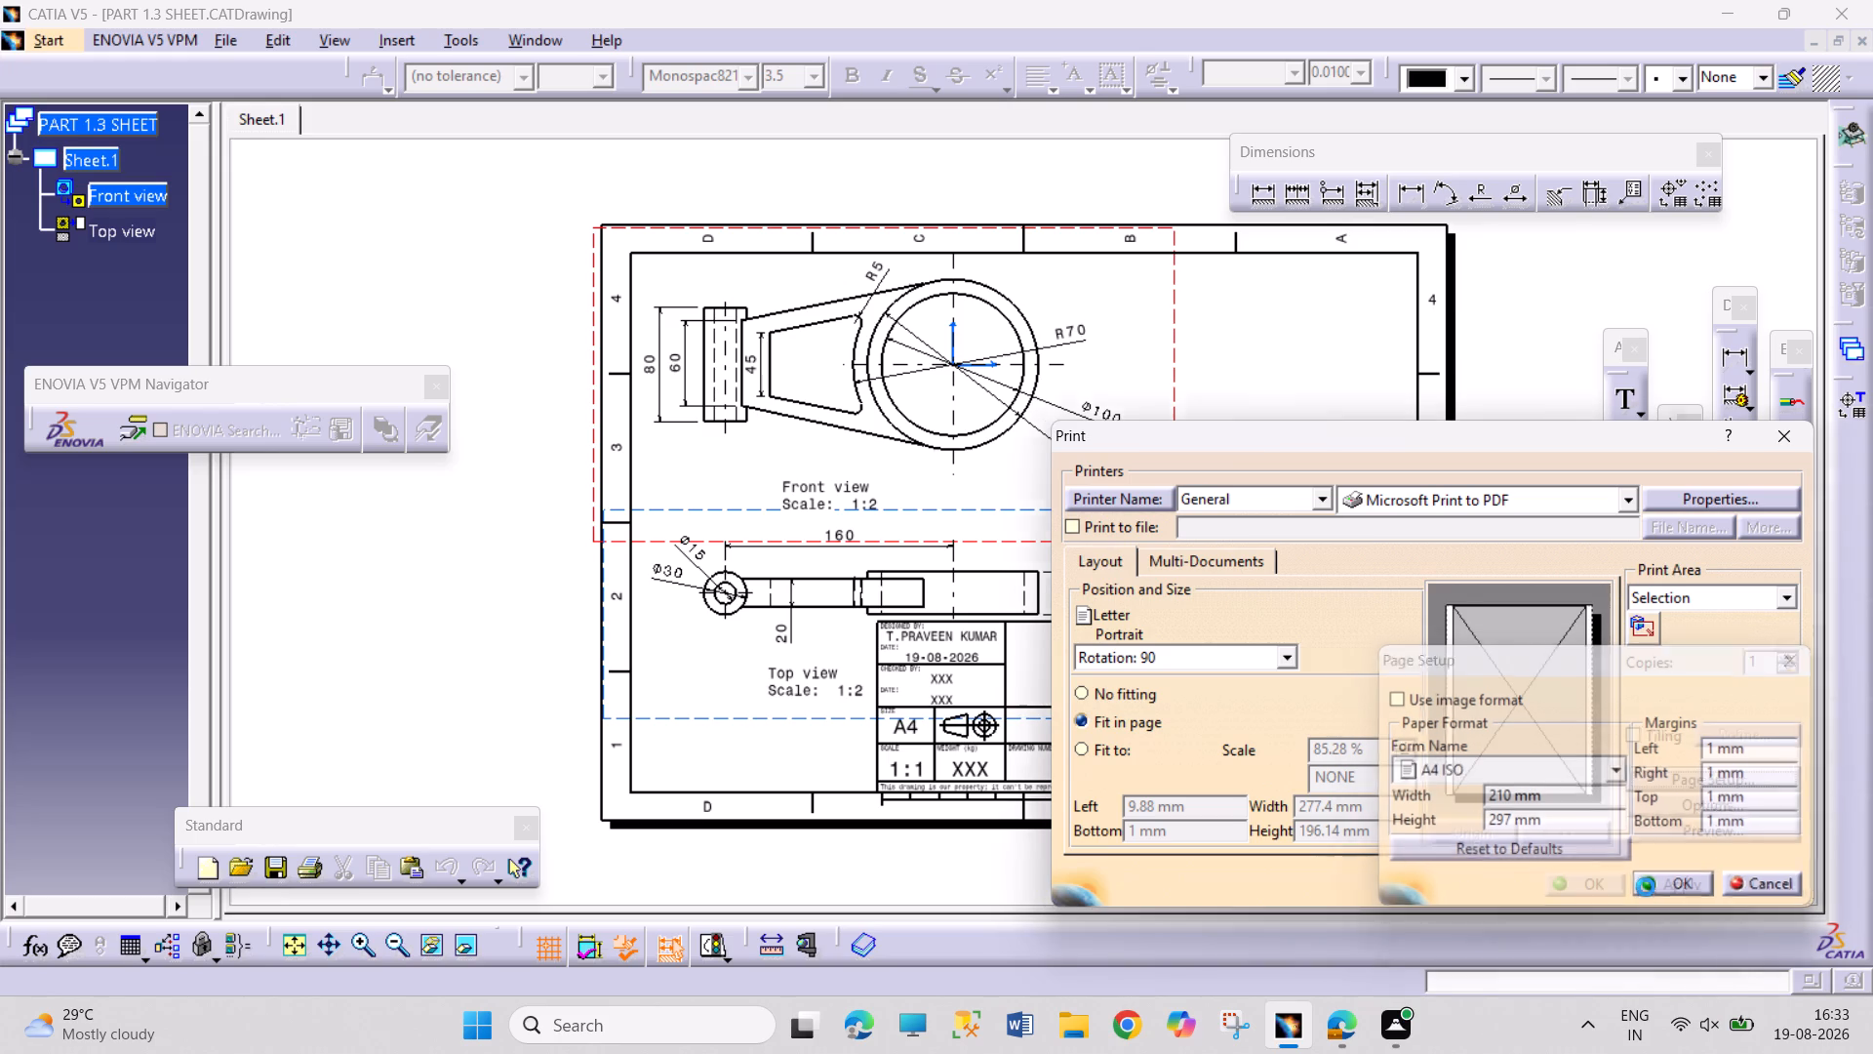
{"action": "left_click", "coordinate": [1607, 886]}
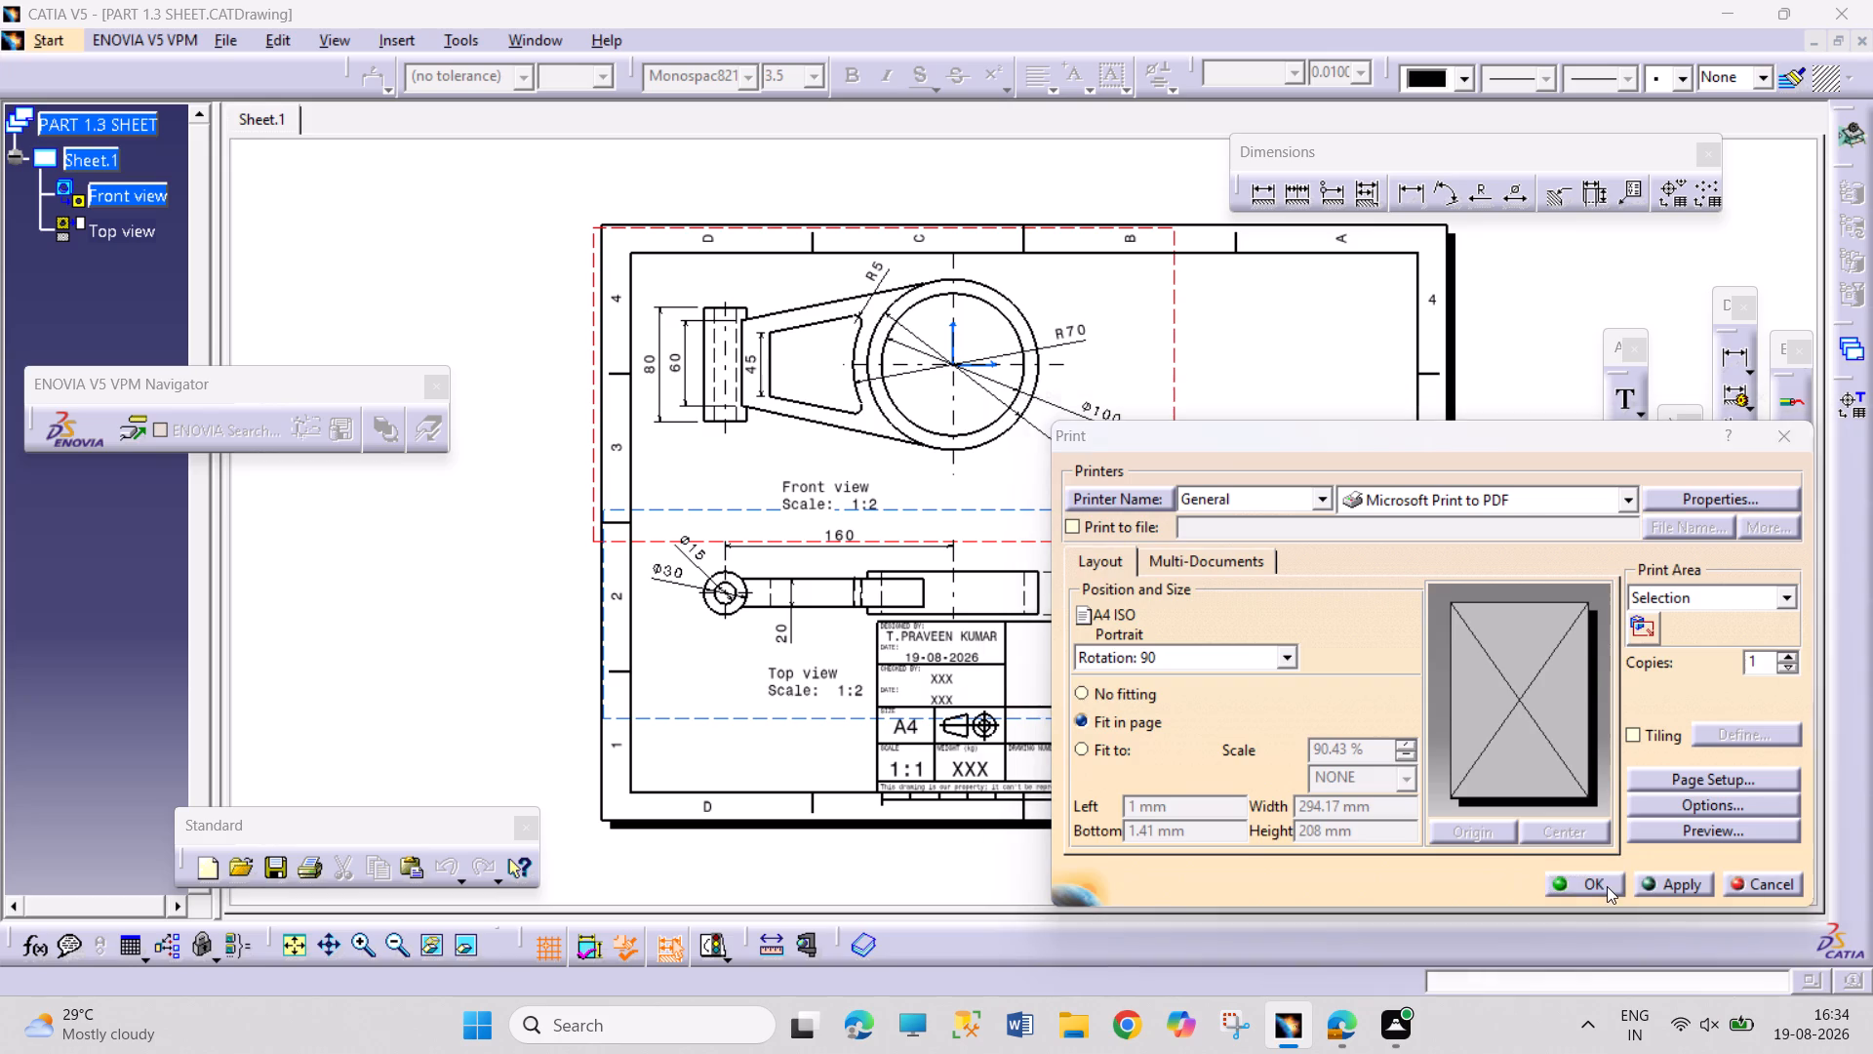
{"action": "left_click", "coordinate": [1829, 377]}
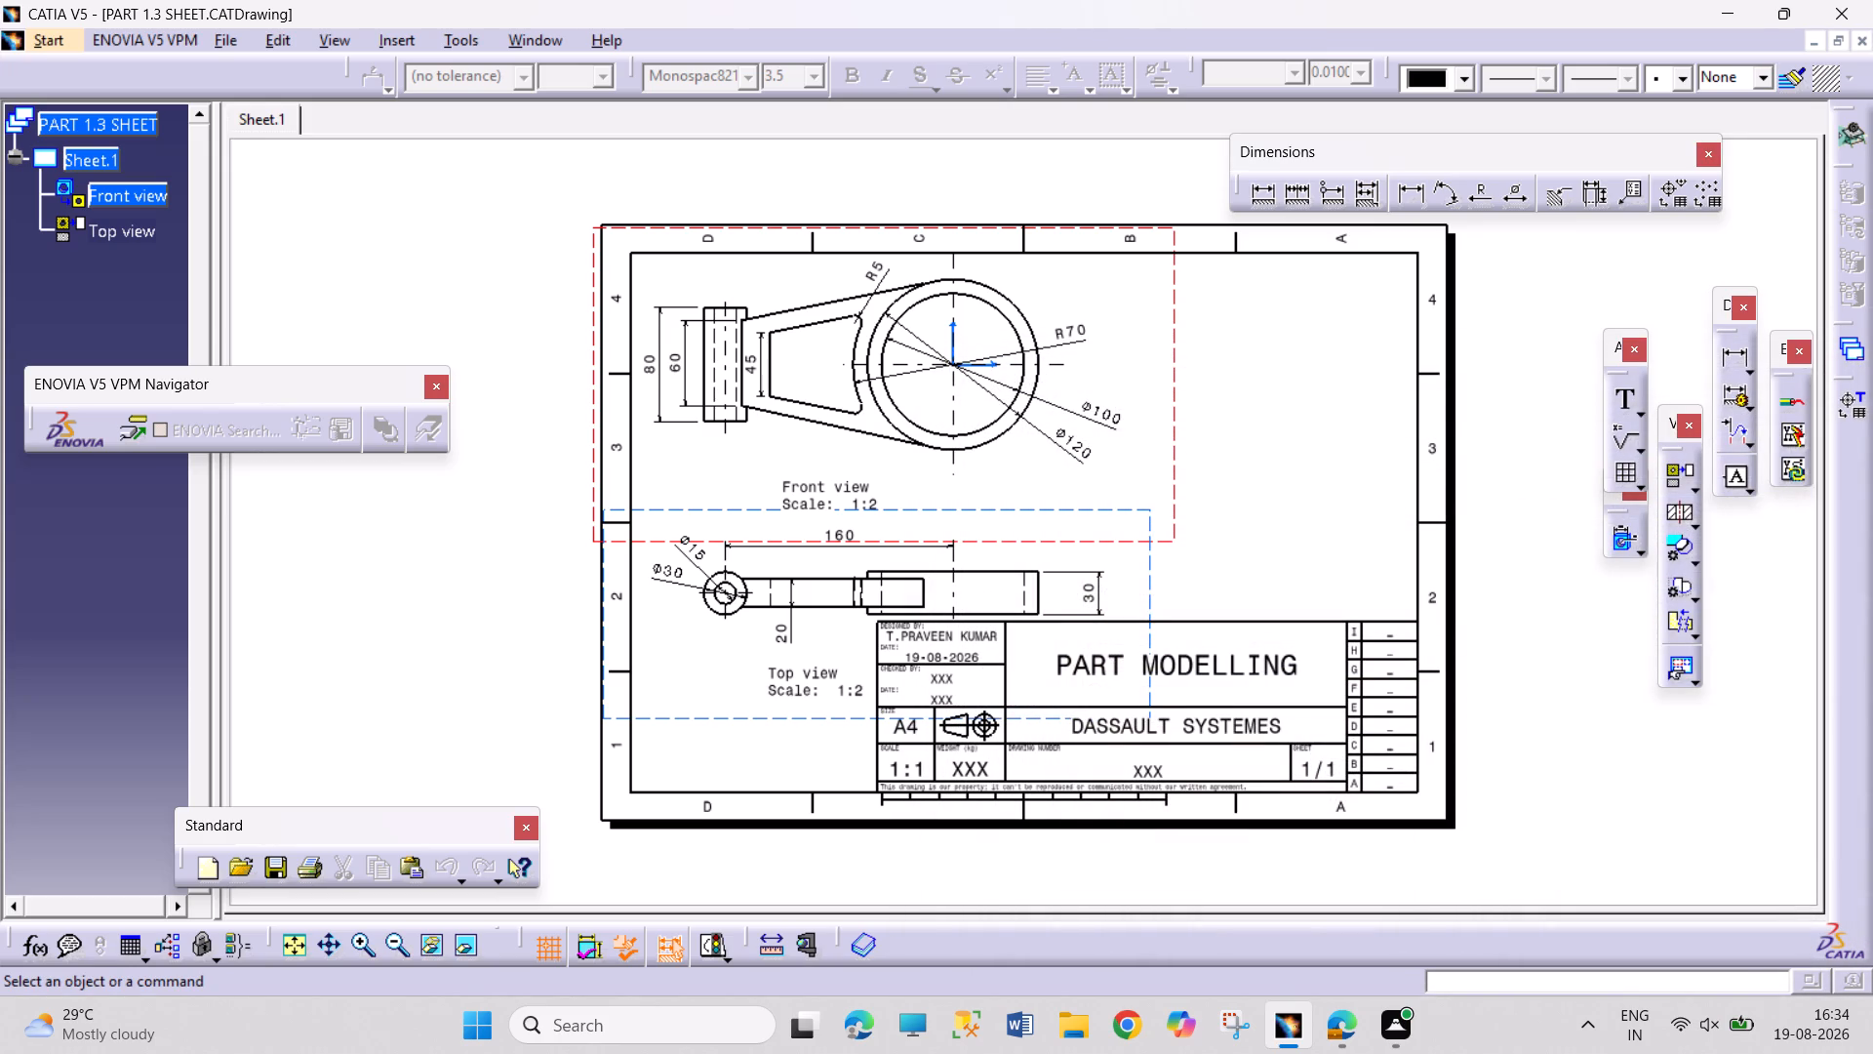
Set the print paper format to A4 ISO and preview the drawing's printed layout.
{"action": "key", "text": "ctrl+p"}
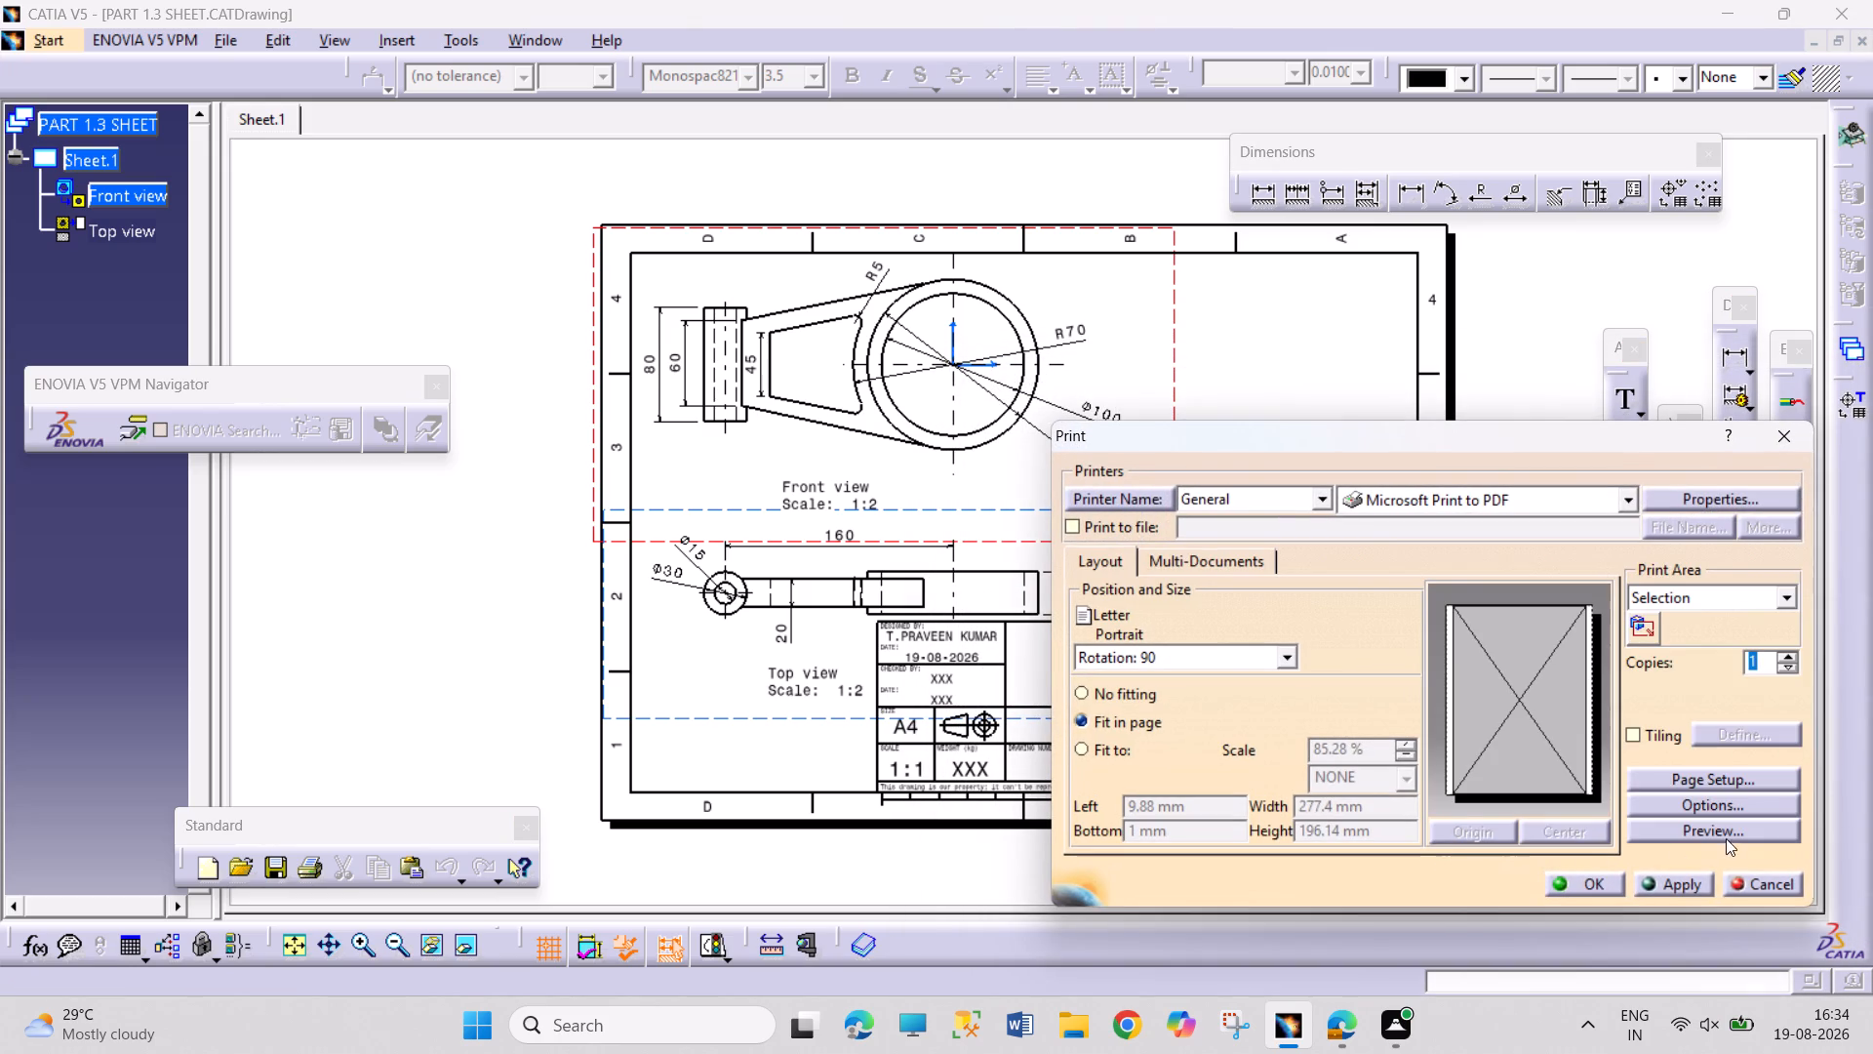
{"action": "left_click", "coordinate": [1716, 777]}
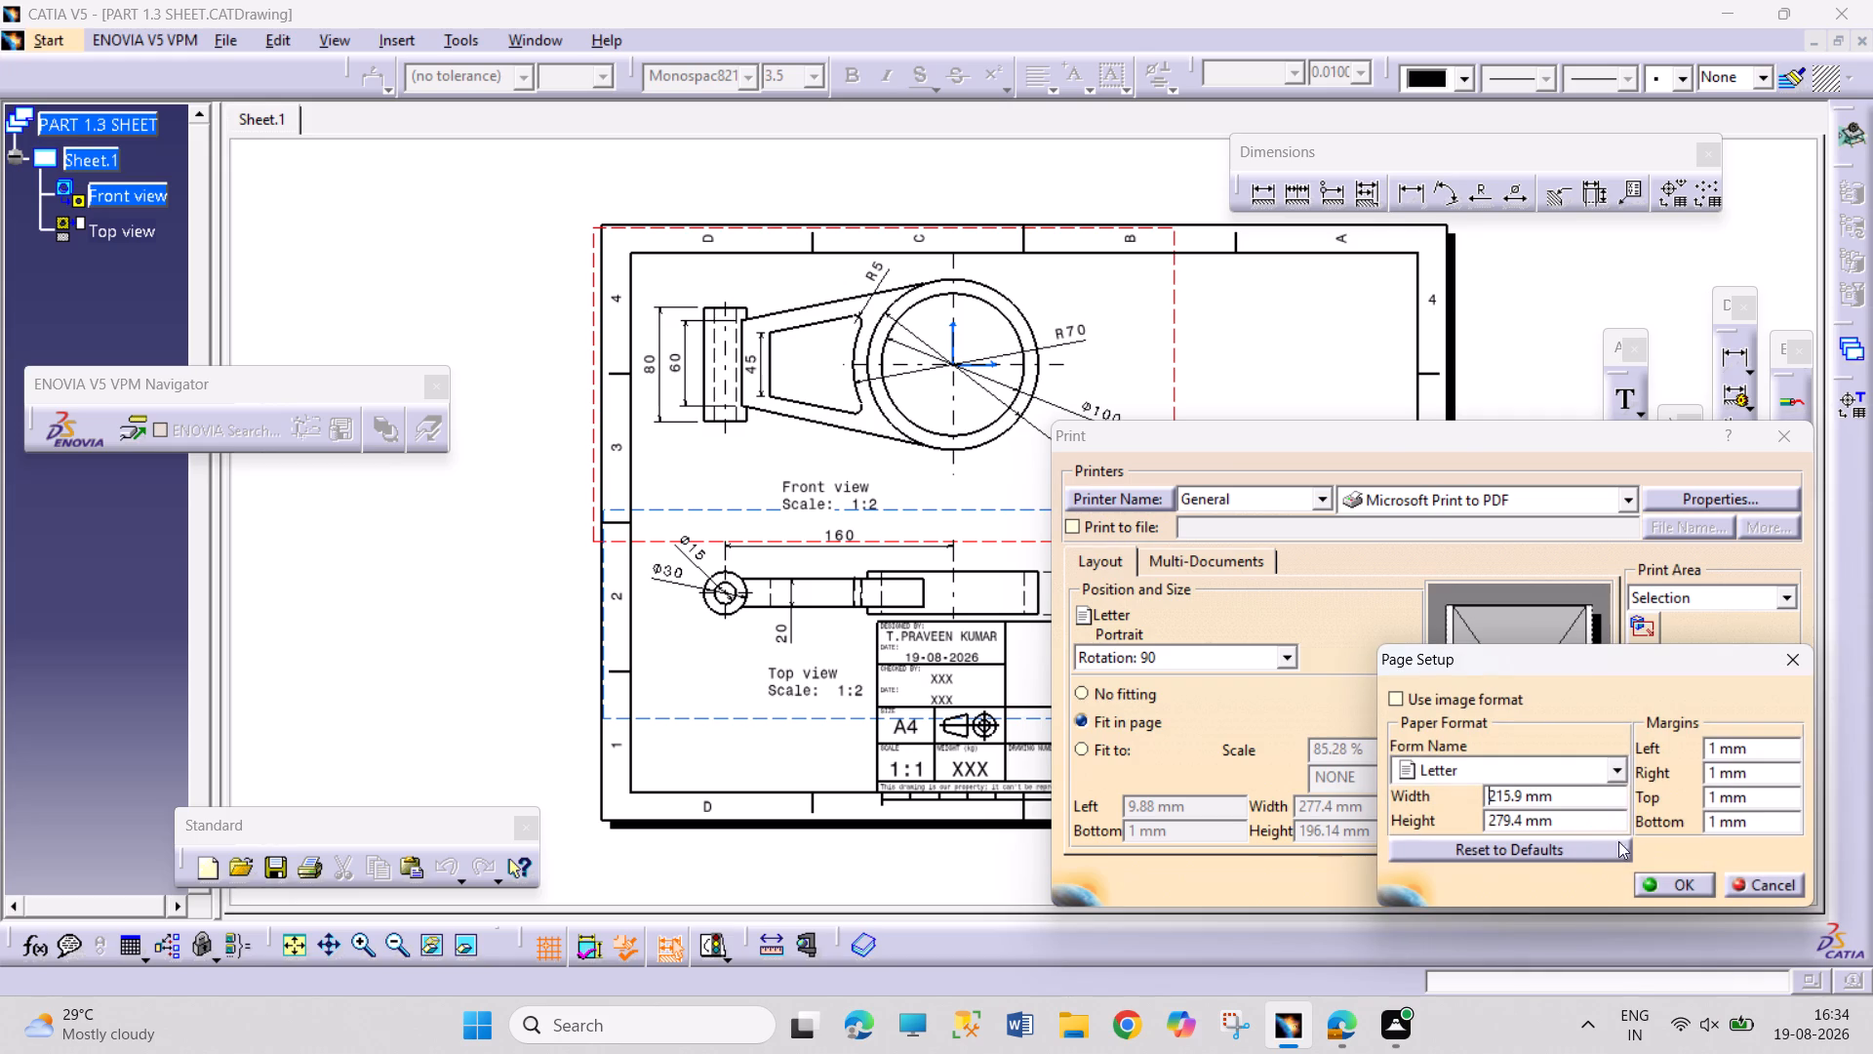
{"action": "left_click", "coordinate": [1606, 771]}
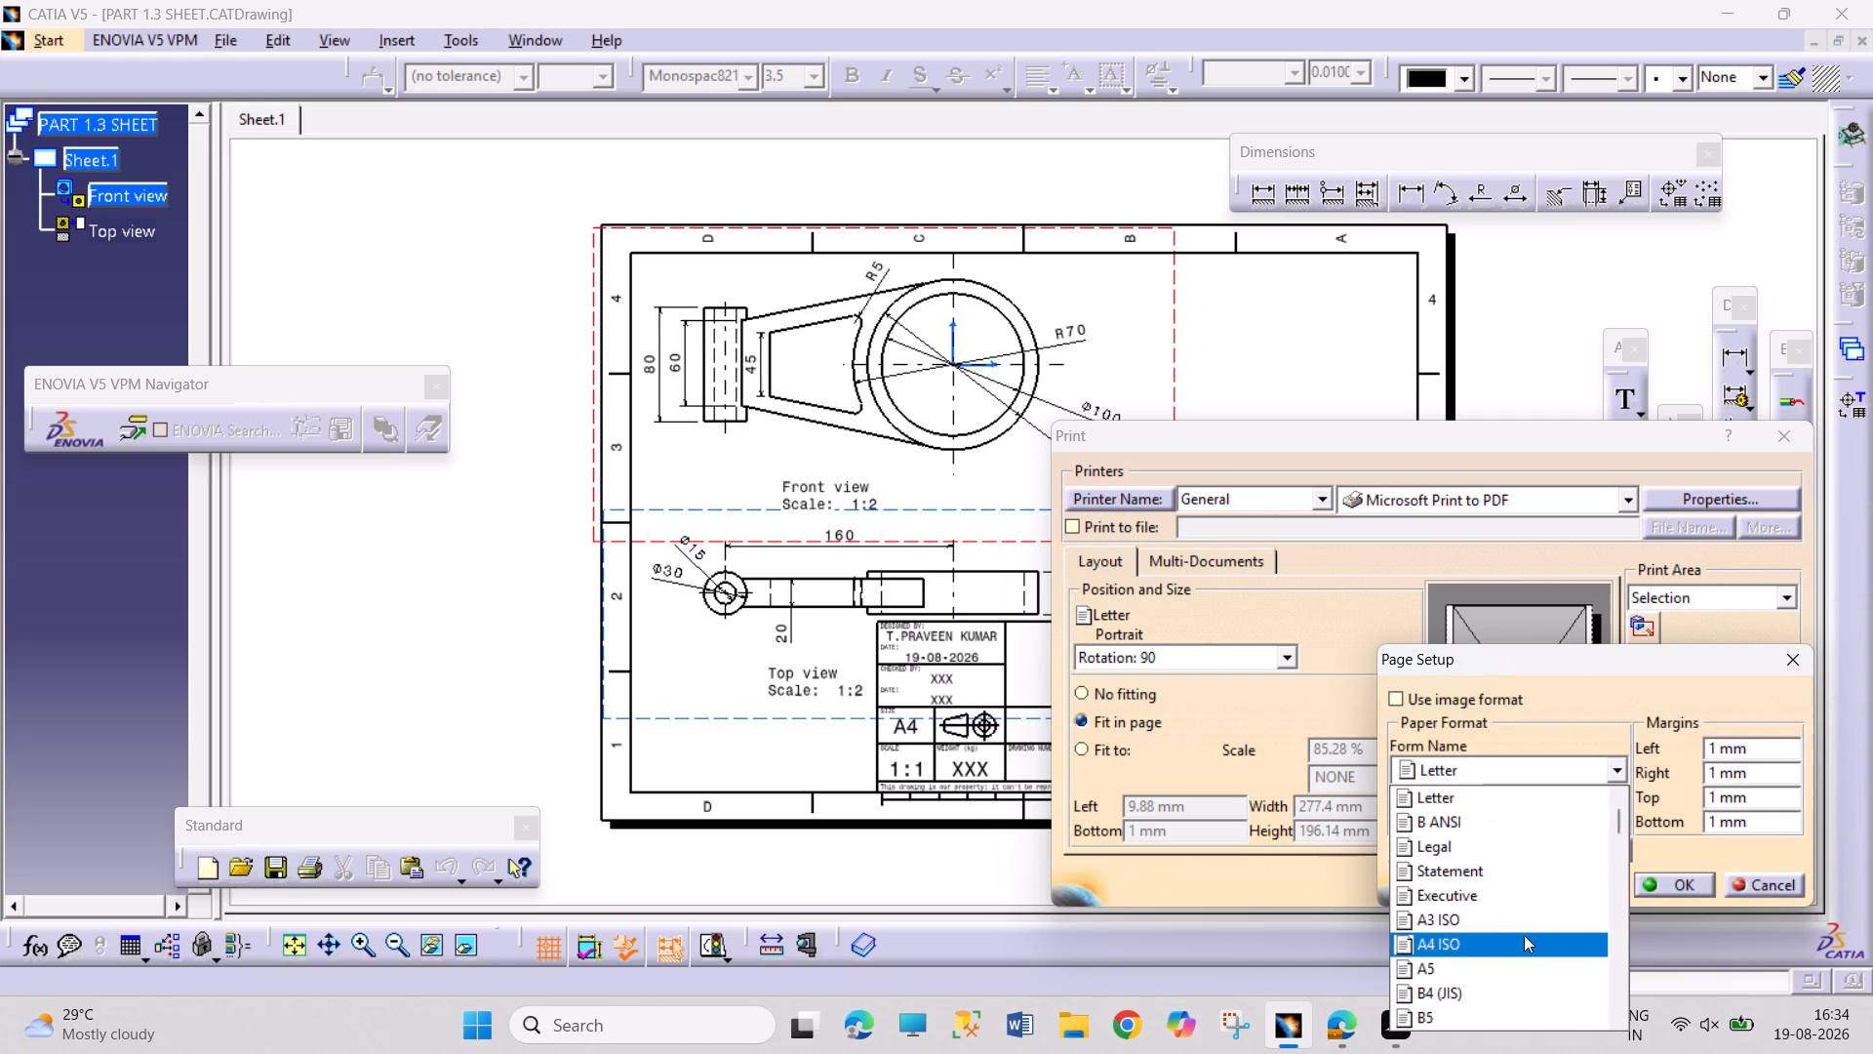
{"action": "left_click", "coordinate": [1527, 940]}
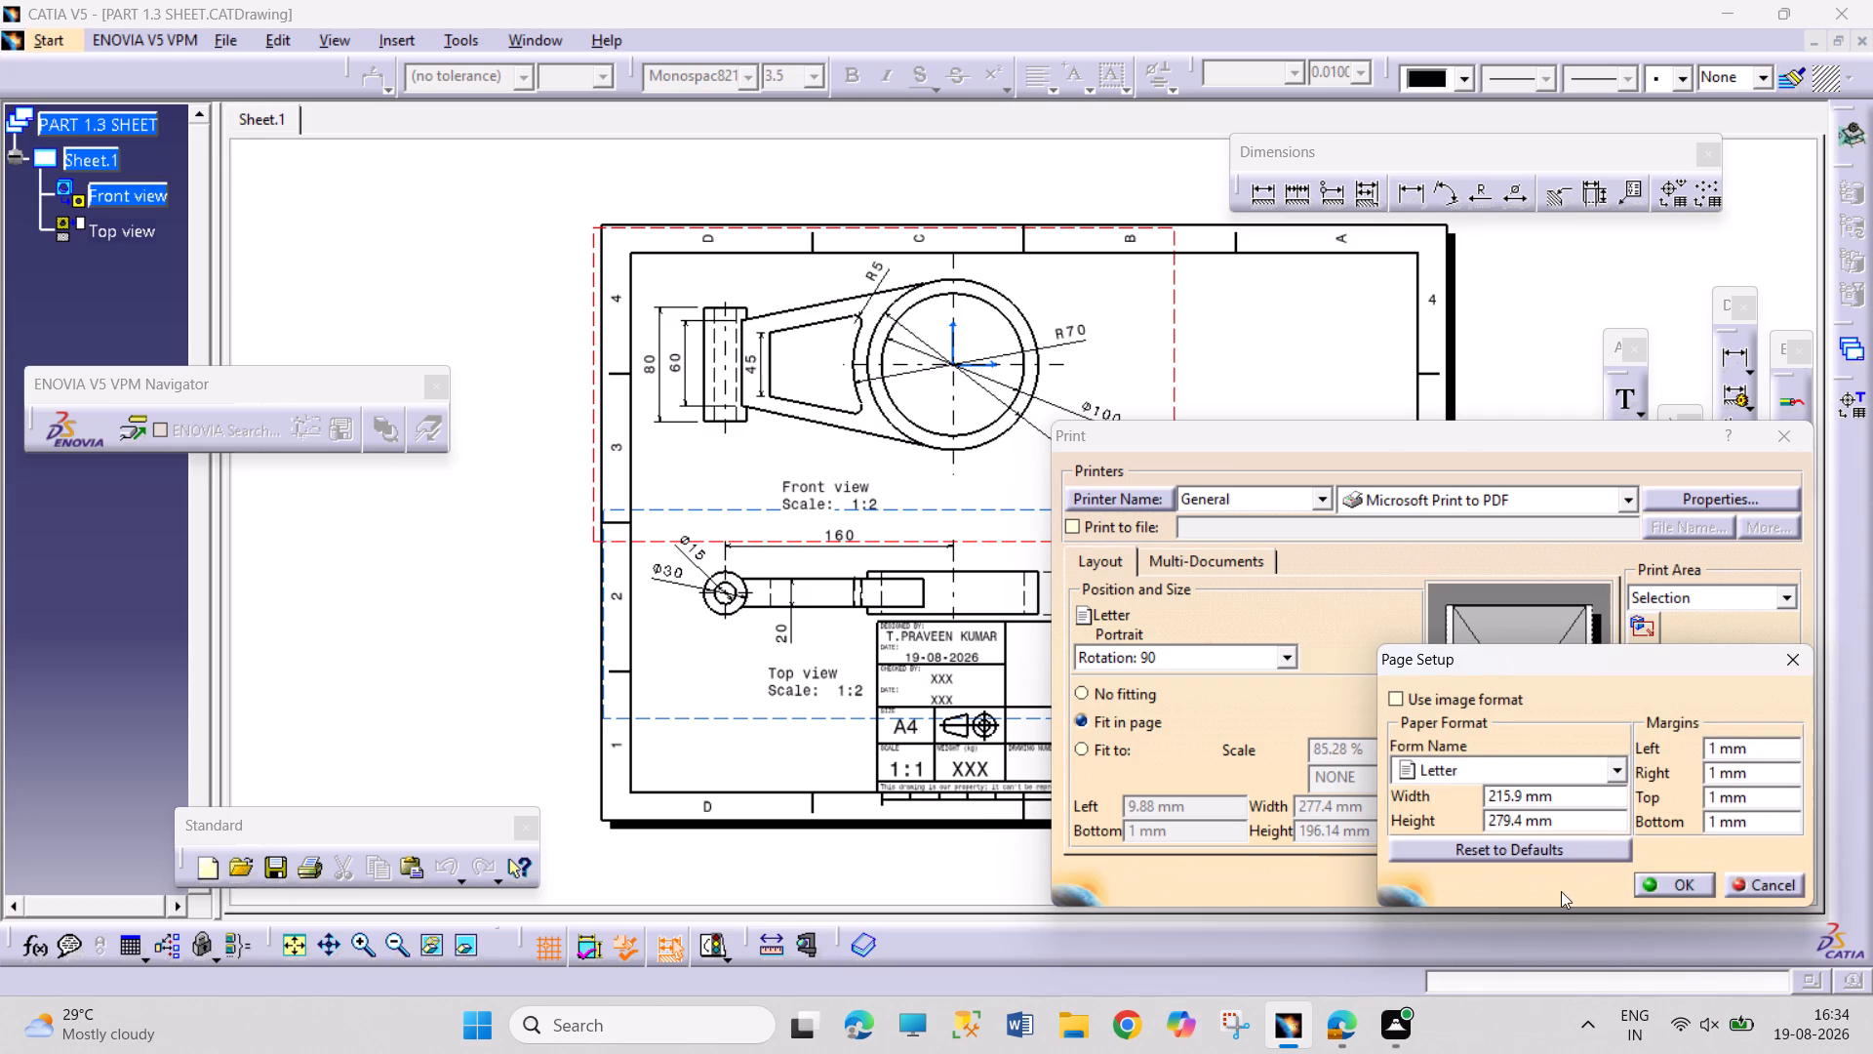
{"action": "left_click", "coordinate": [1654, 889]}
{"action": "left_click", "coordinate": [1682, 830]}
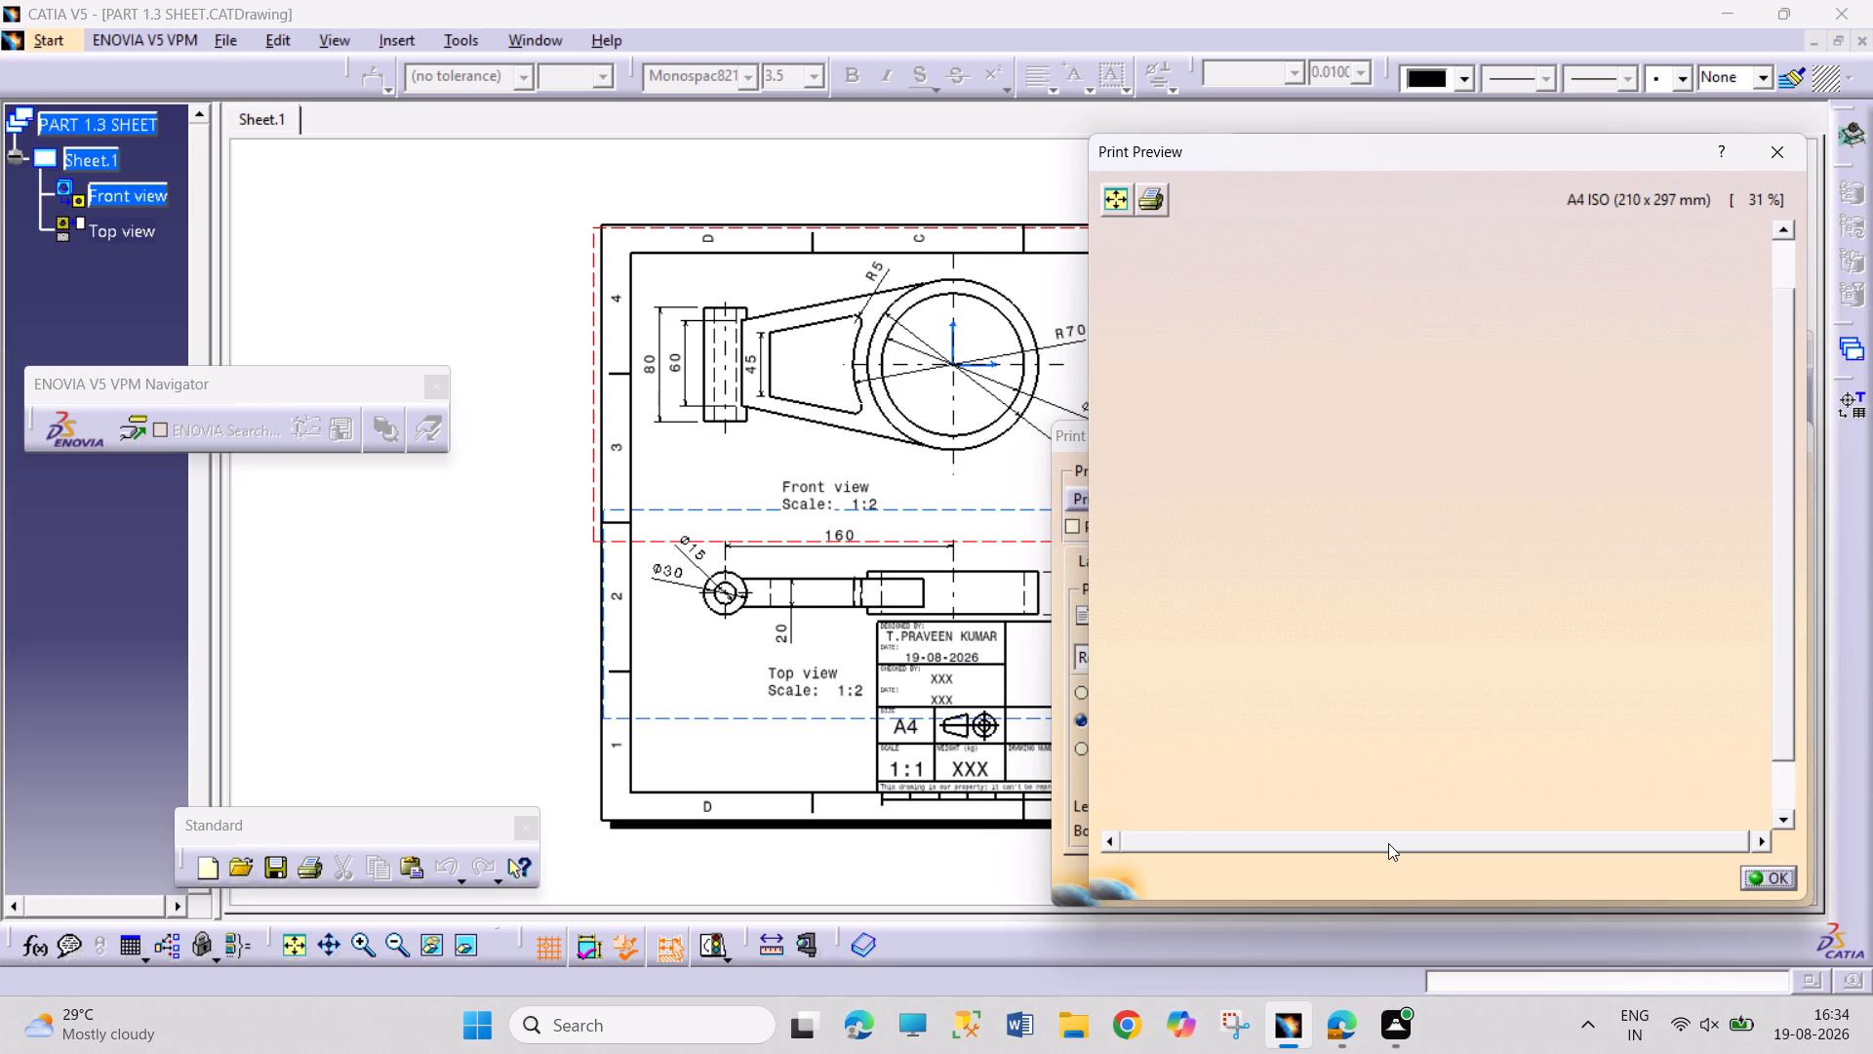
{"action": "left_click", "coordinate": [1765, 150]}
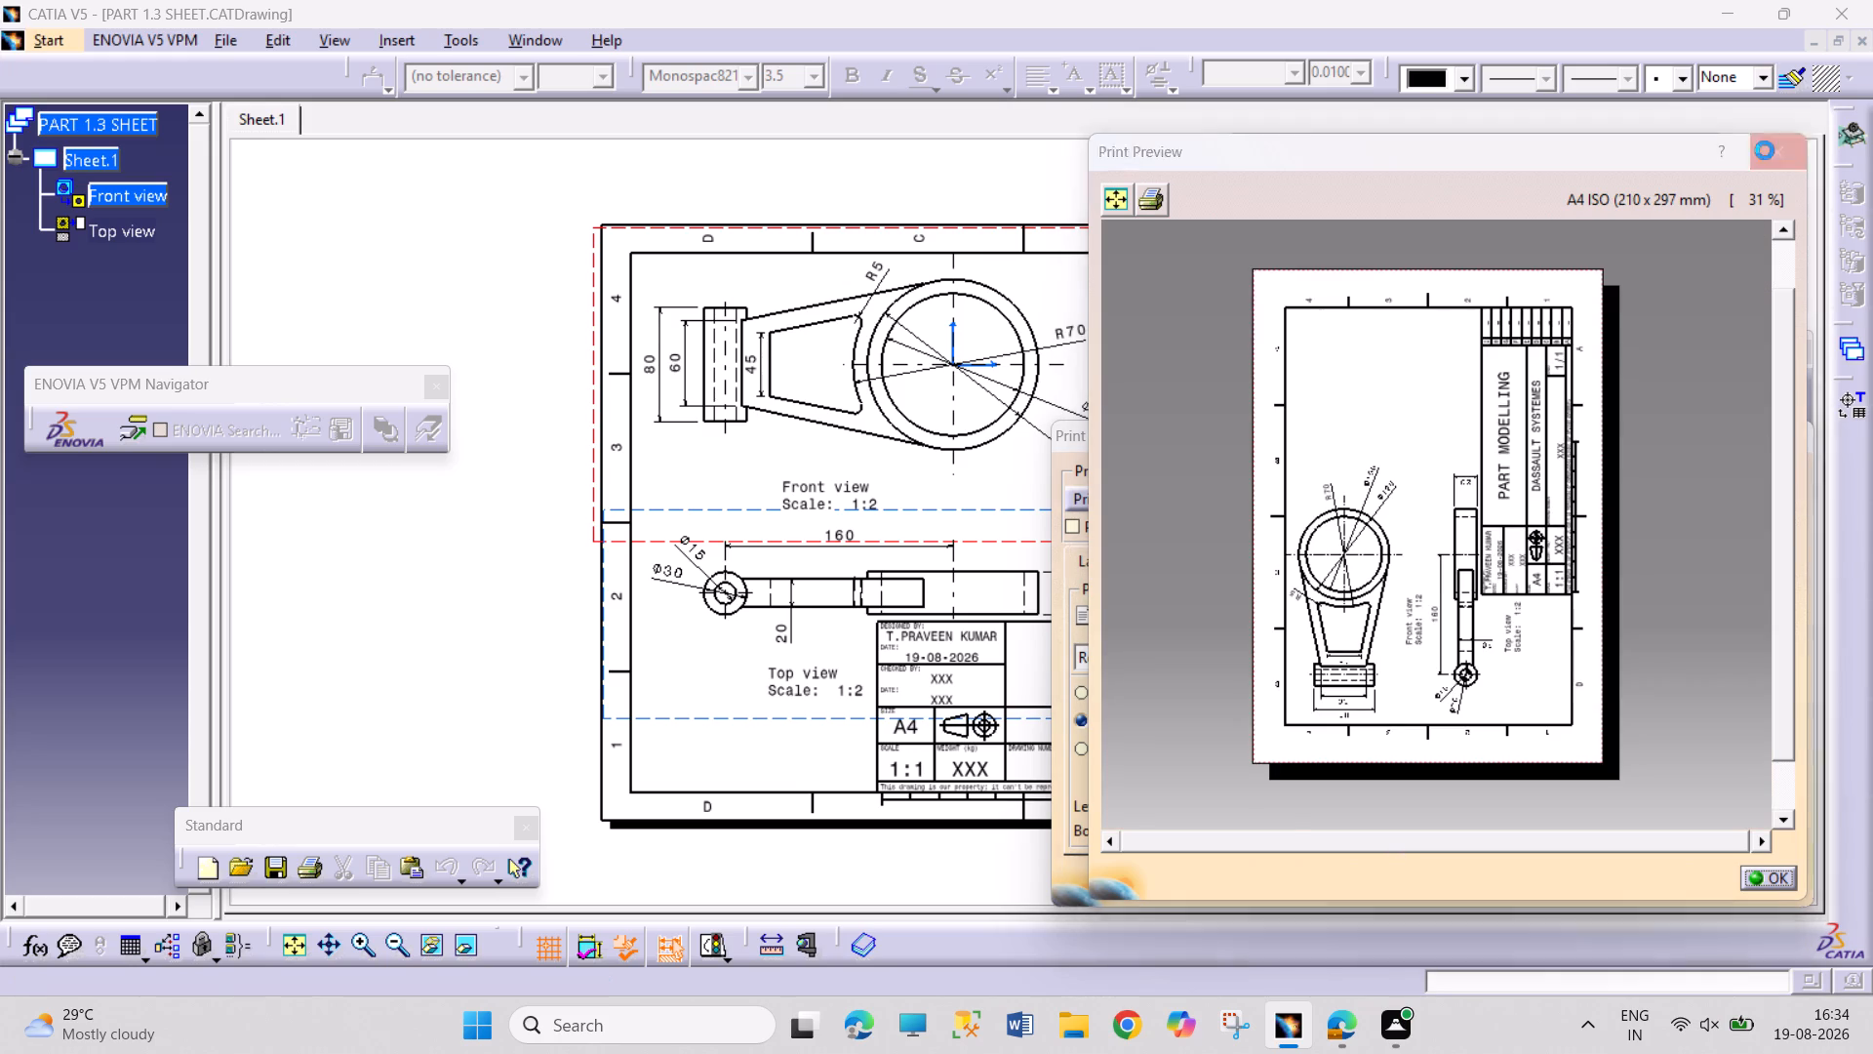
{"action": "left_click", "coordinate": [1800, 431]}
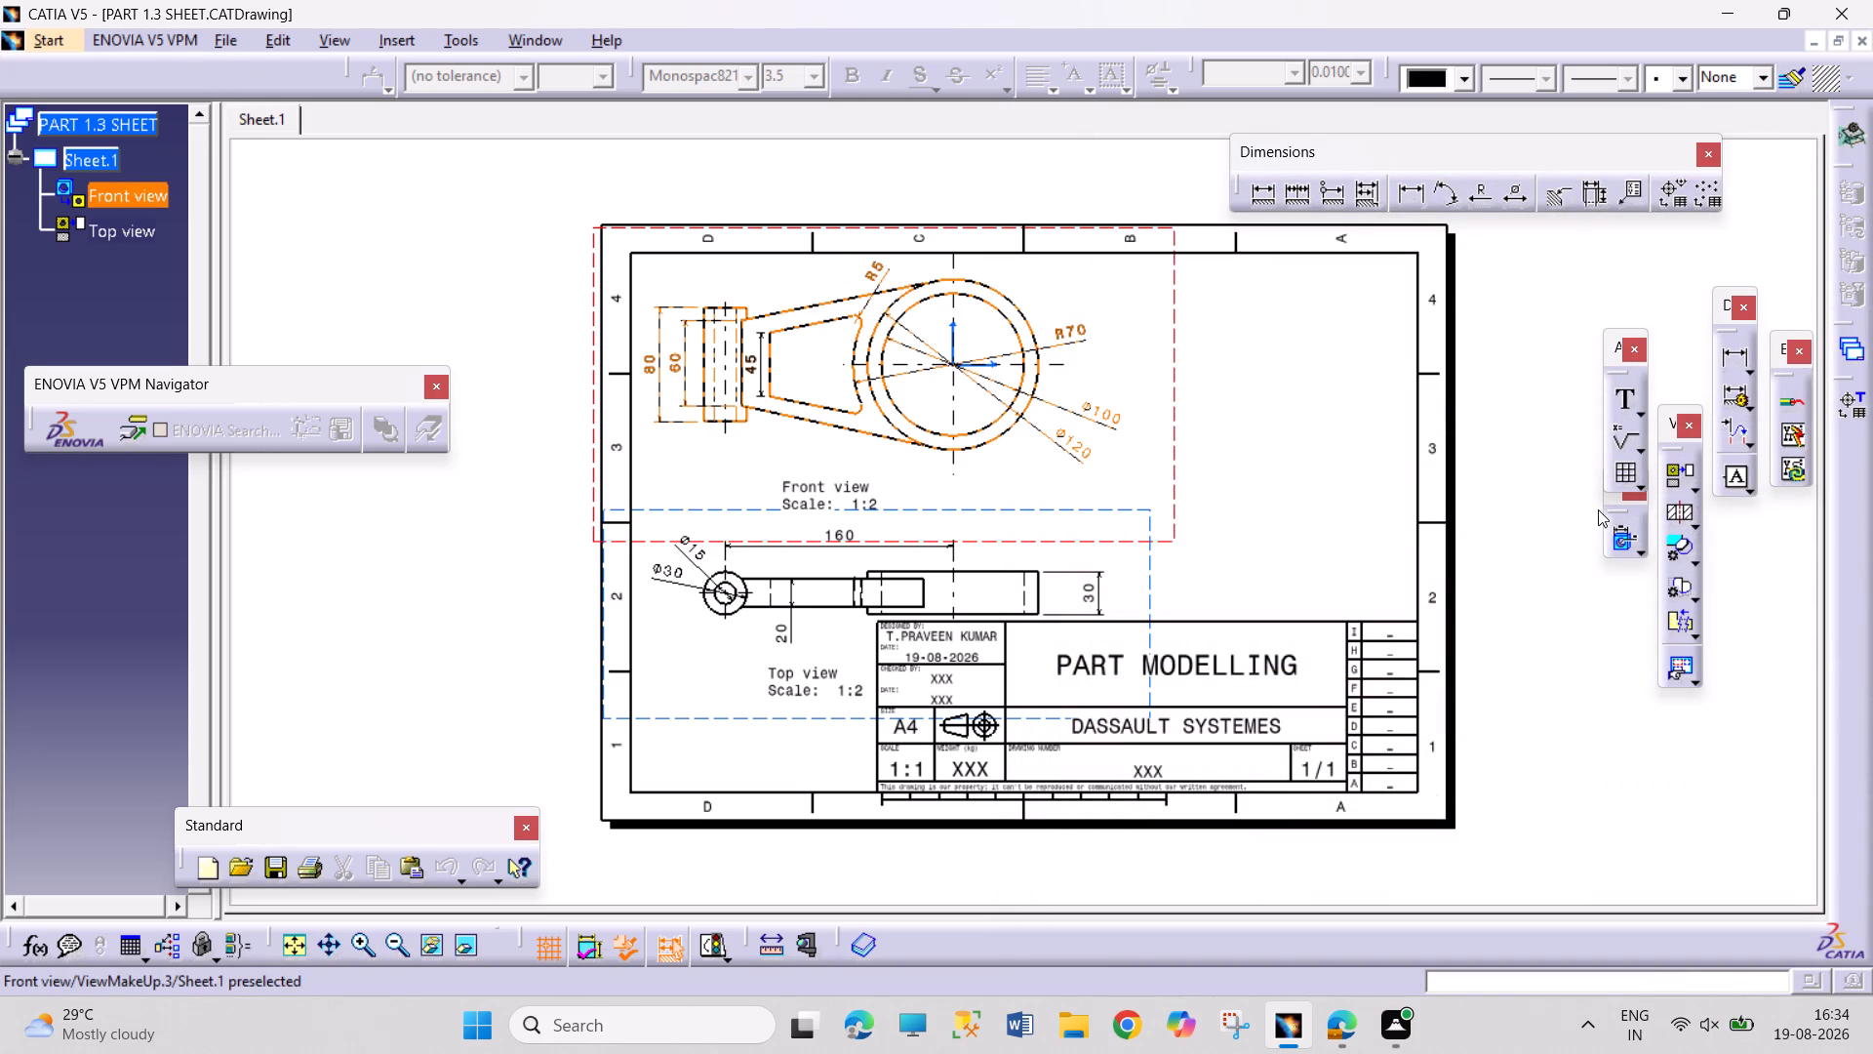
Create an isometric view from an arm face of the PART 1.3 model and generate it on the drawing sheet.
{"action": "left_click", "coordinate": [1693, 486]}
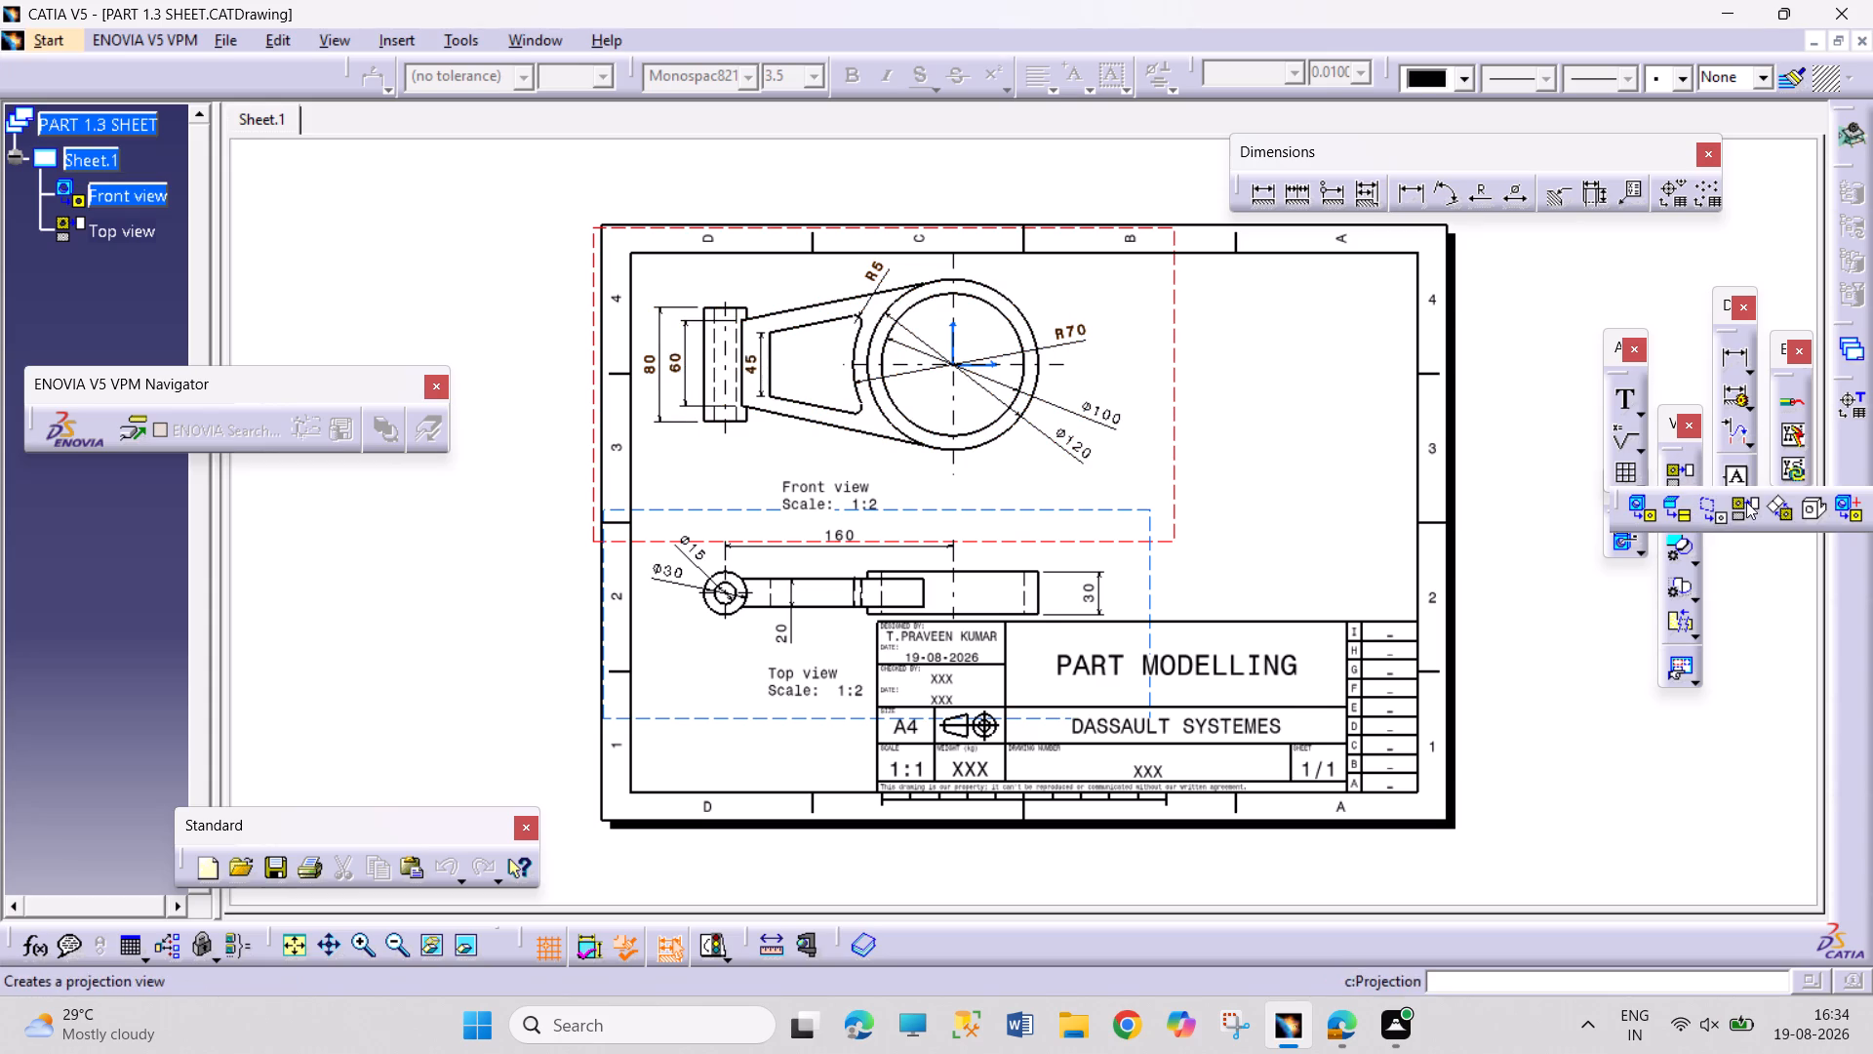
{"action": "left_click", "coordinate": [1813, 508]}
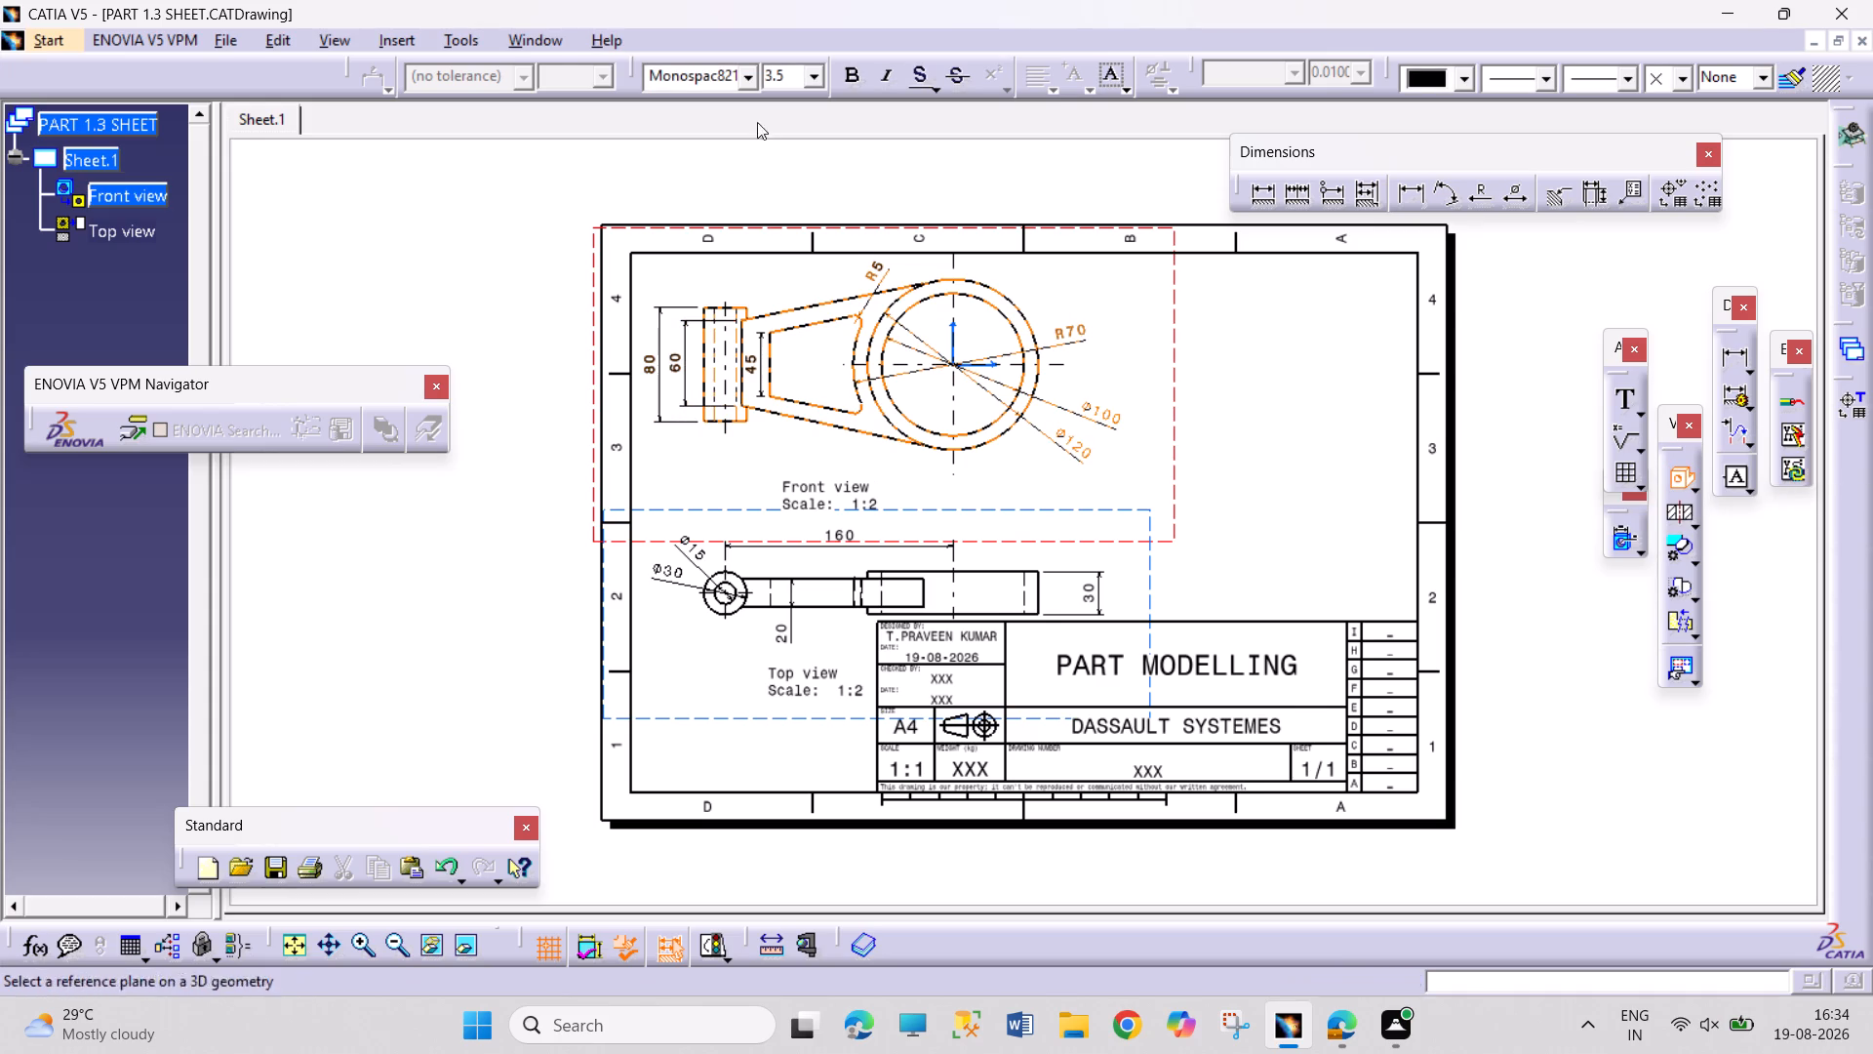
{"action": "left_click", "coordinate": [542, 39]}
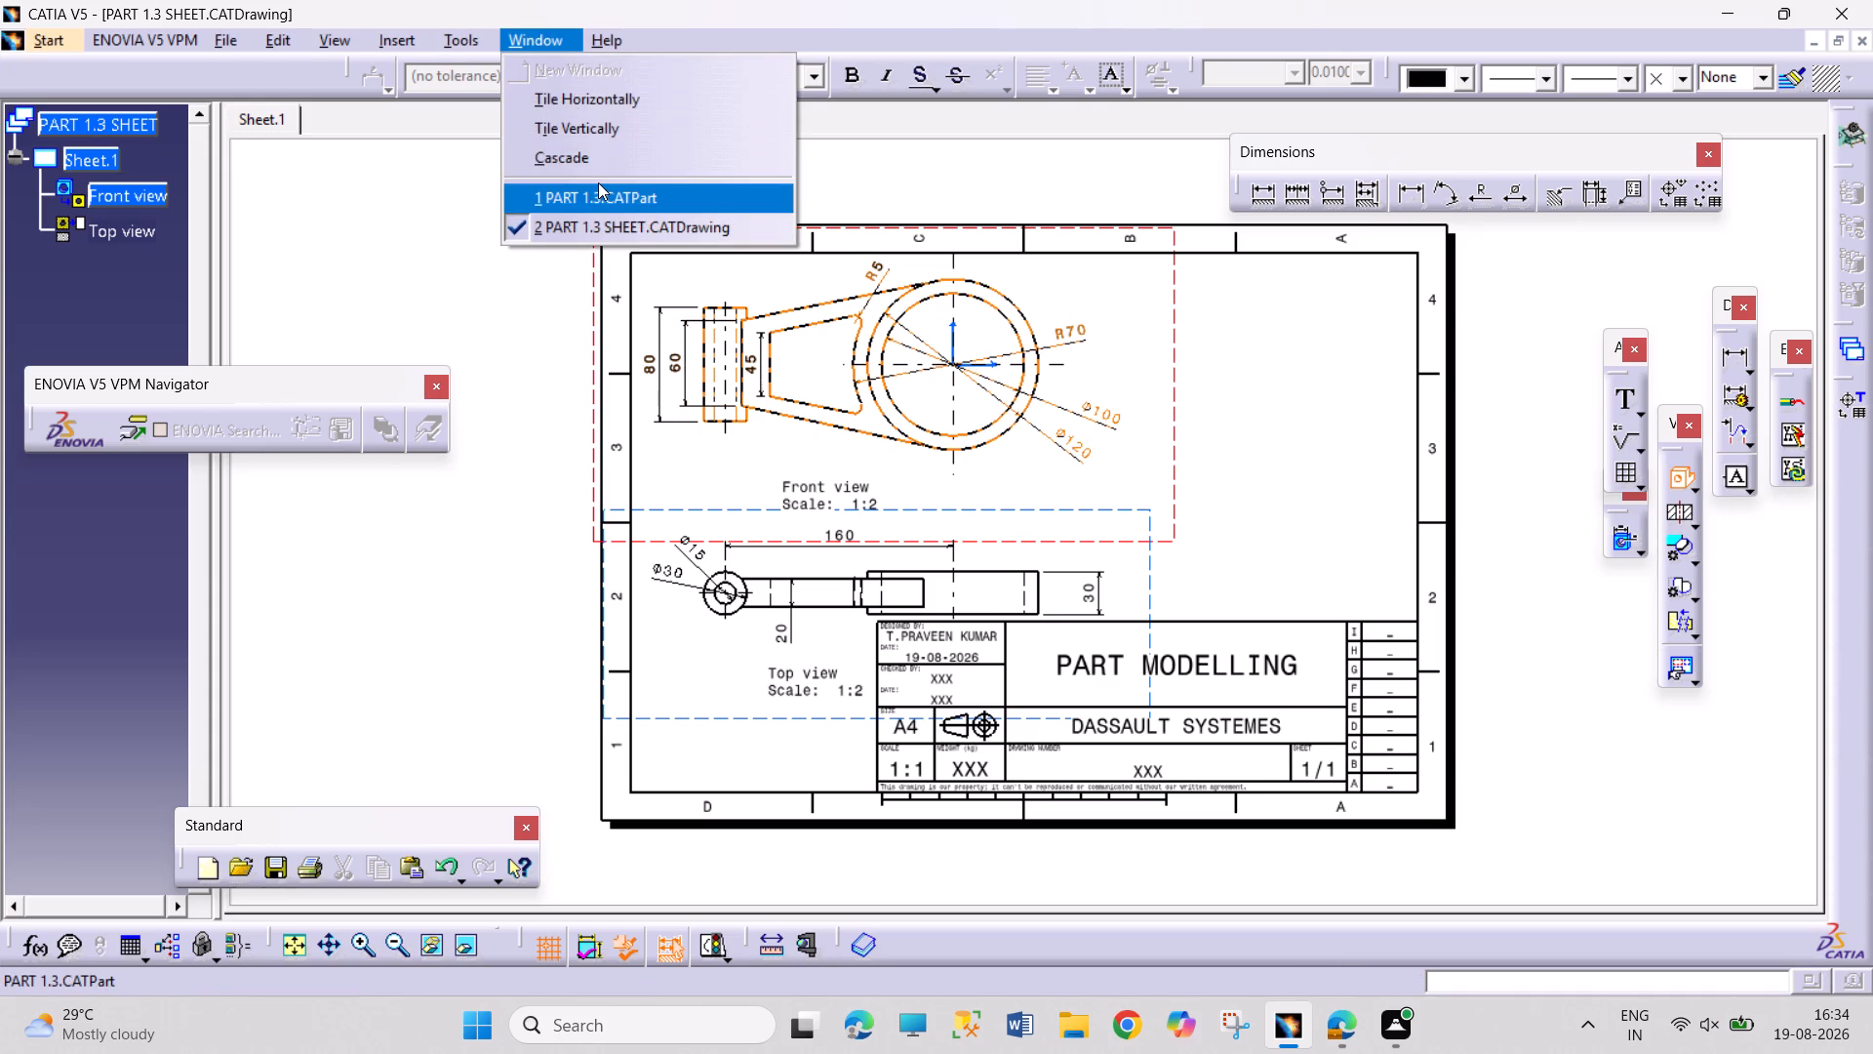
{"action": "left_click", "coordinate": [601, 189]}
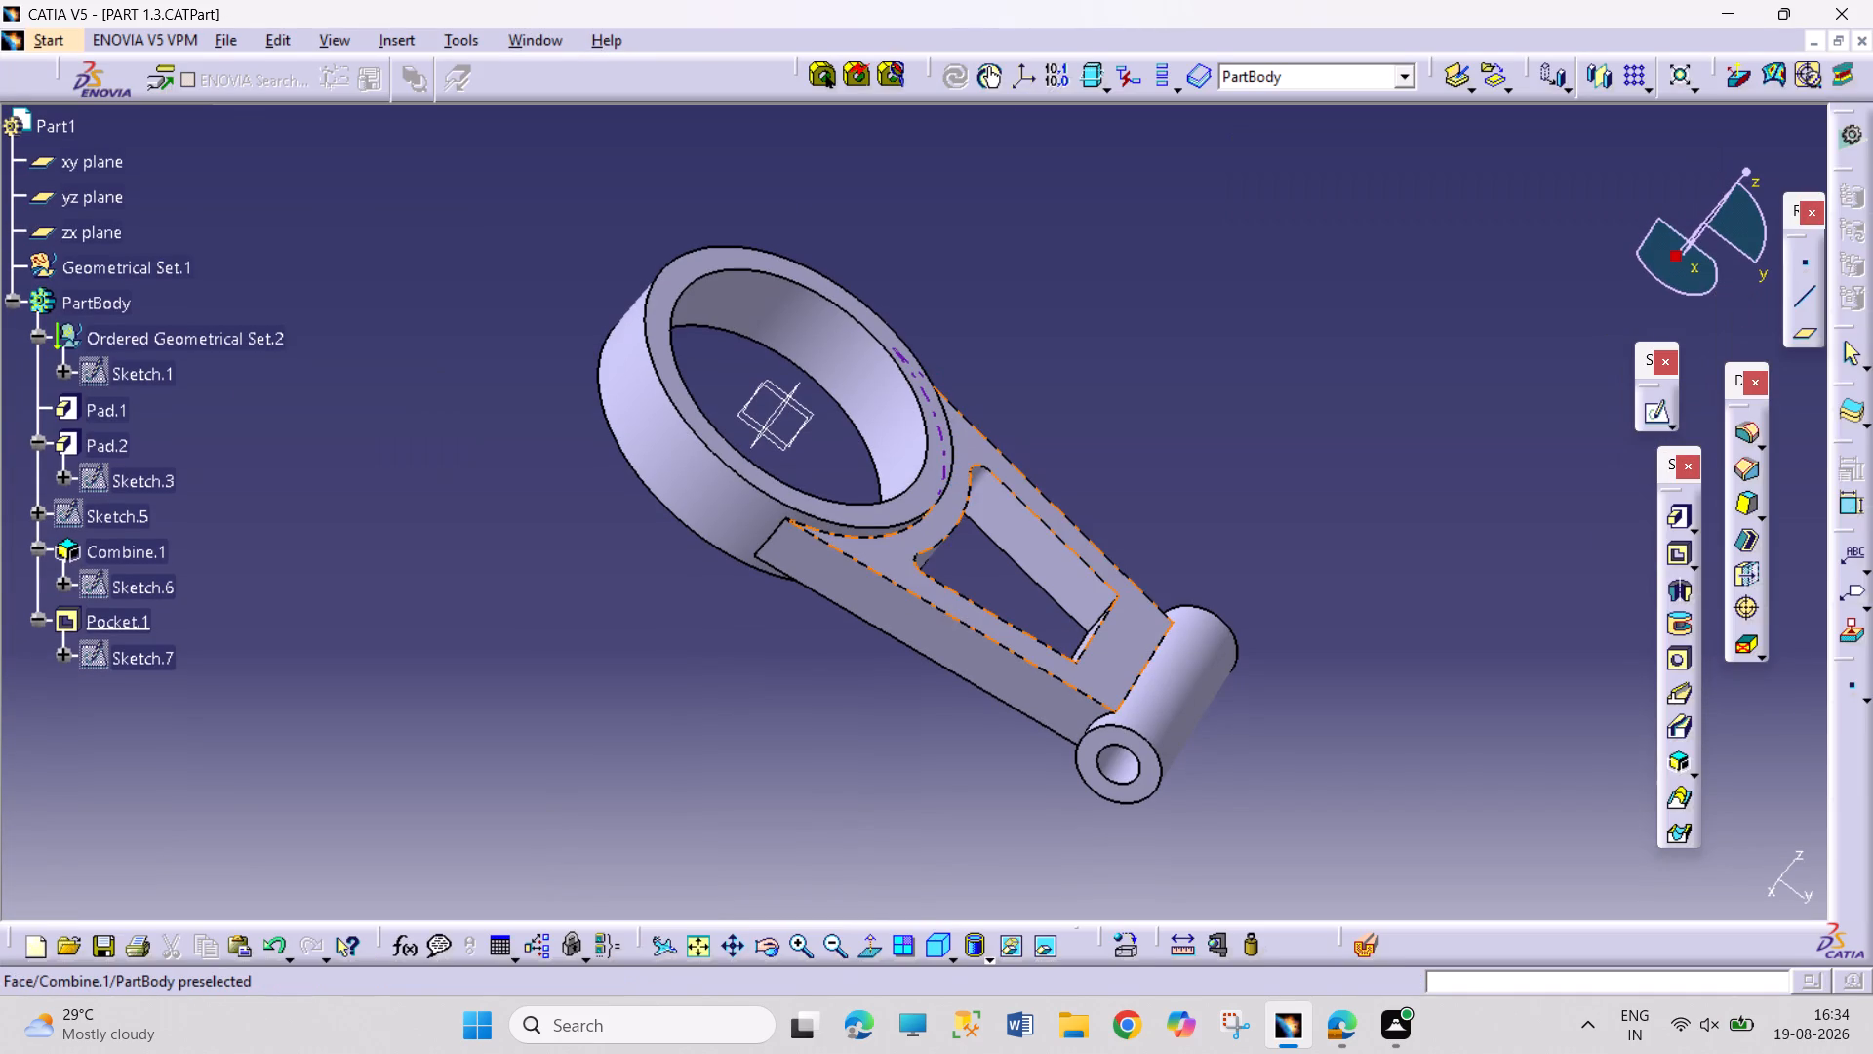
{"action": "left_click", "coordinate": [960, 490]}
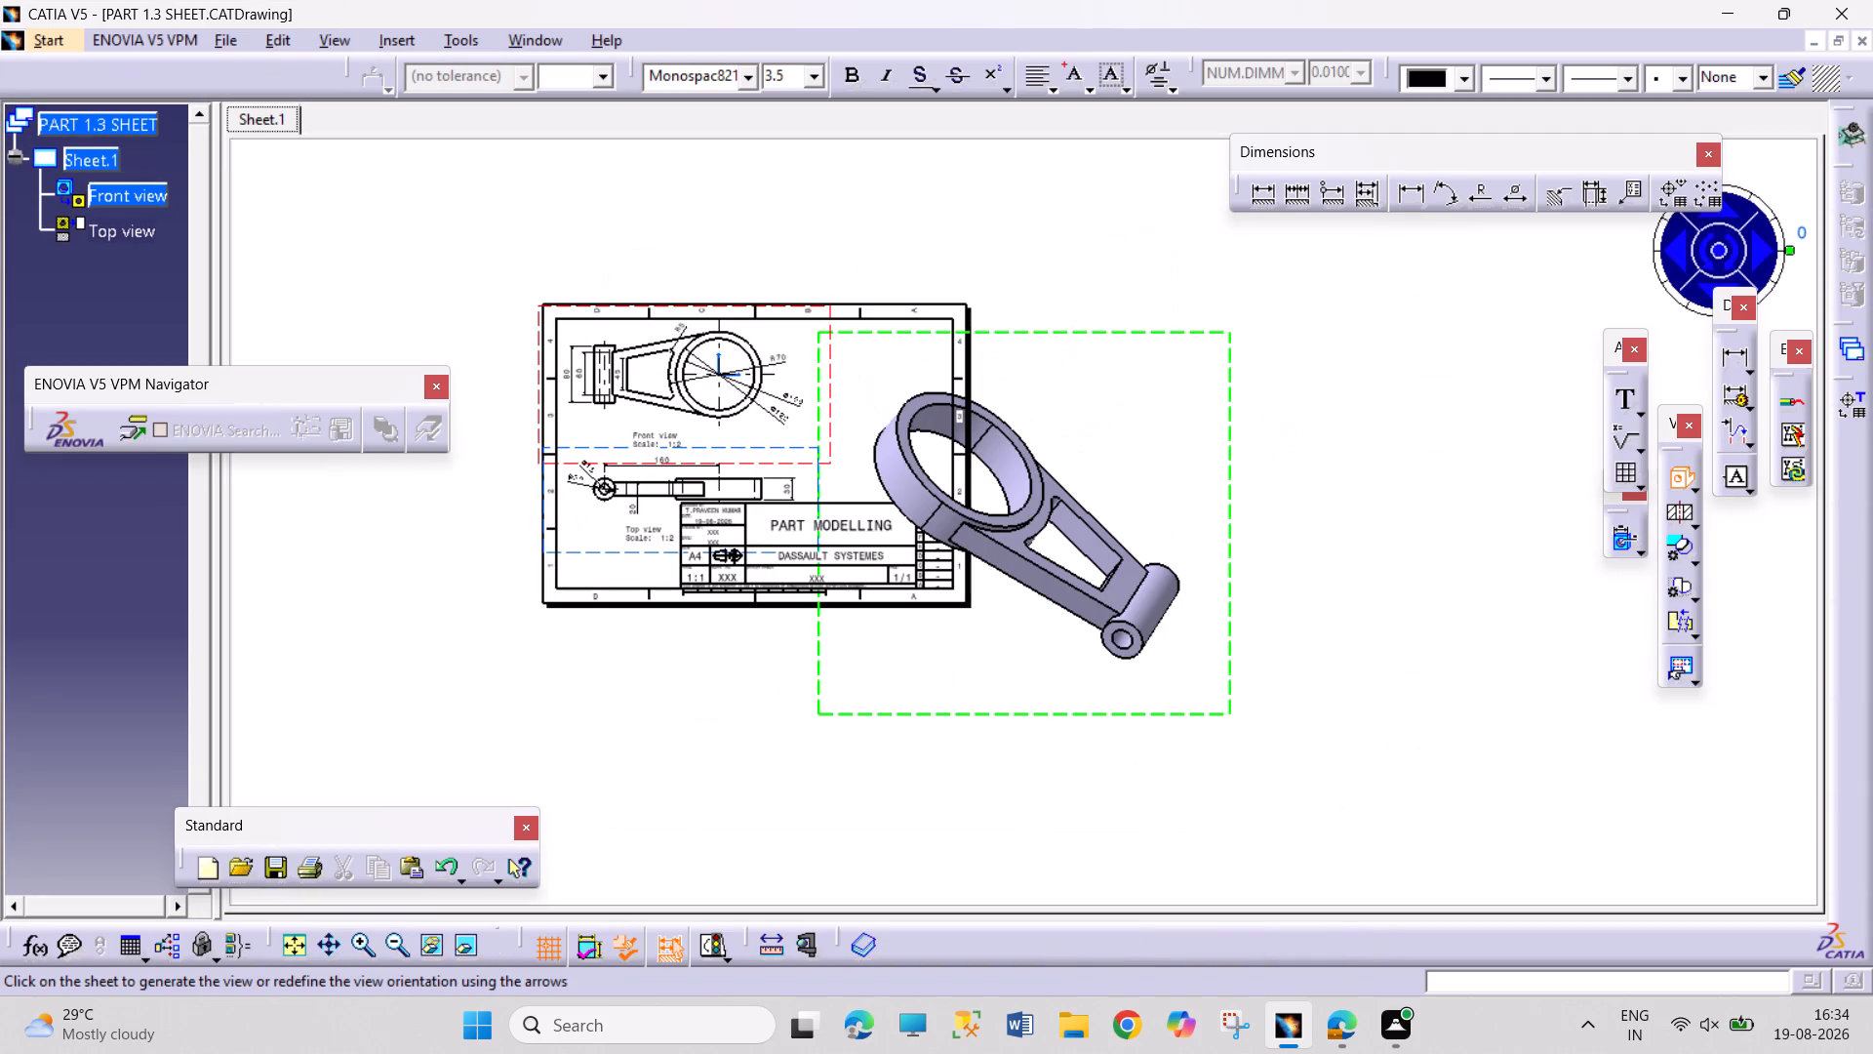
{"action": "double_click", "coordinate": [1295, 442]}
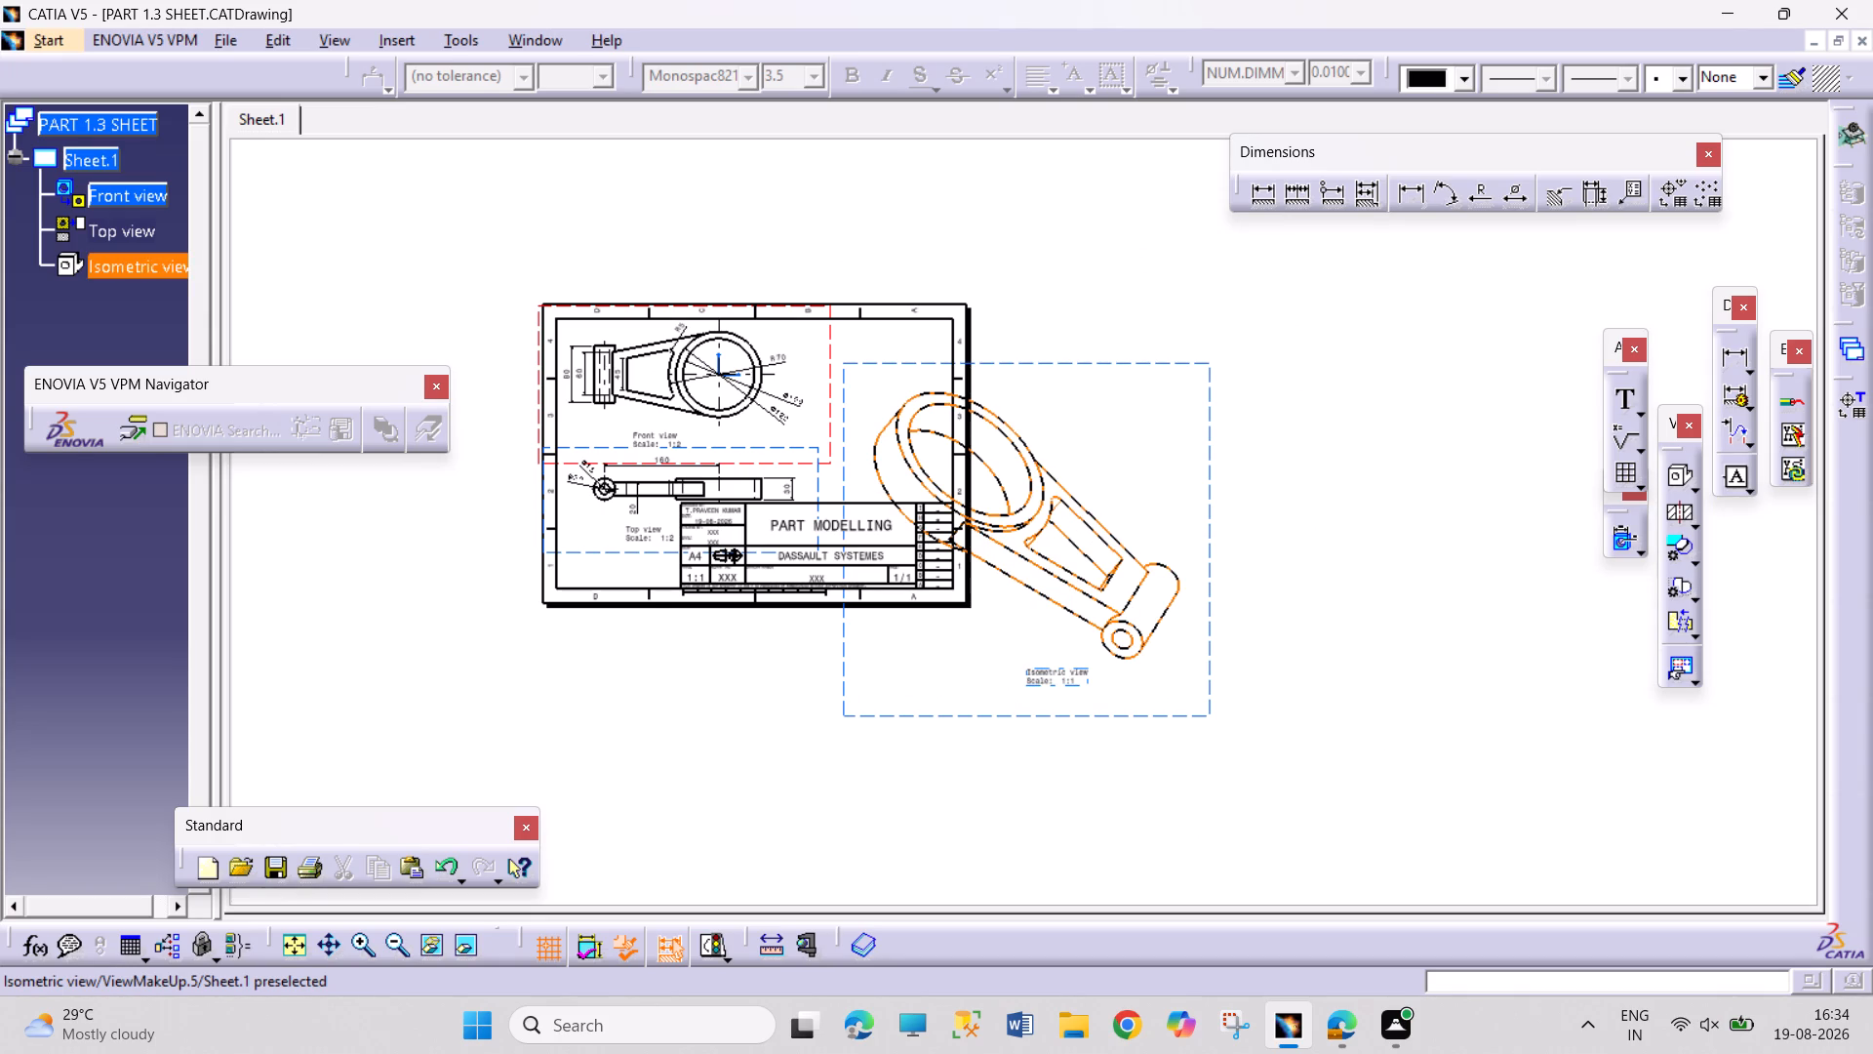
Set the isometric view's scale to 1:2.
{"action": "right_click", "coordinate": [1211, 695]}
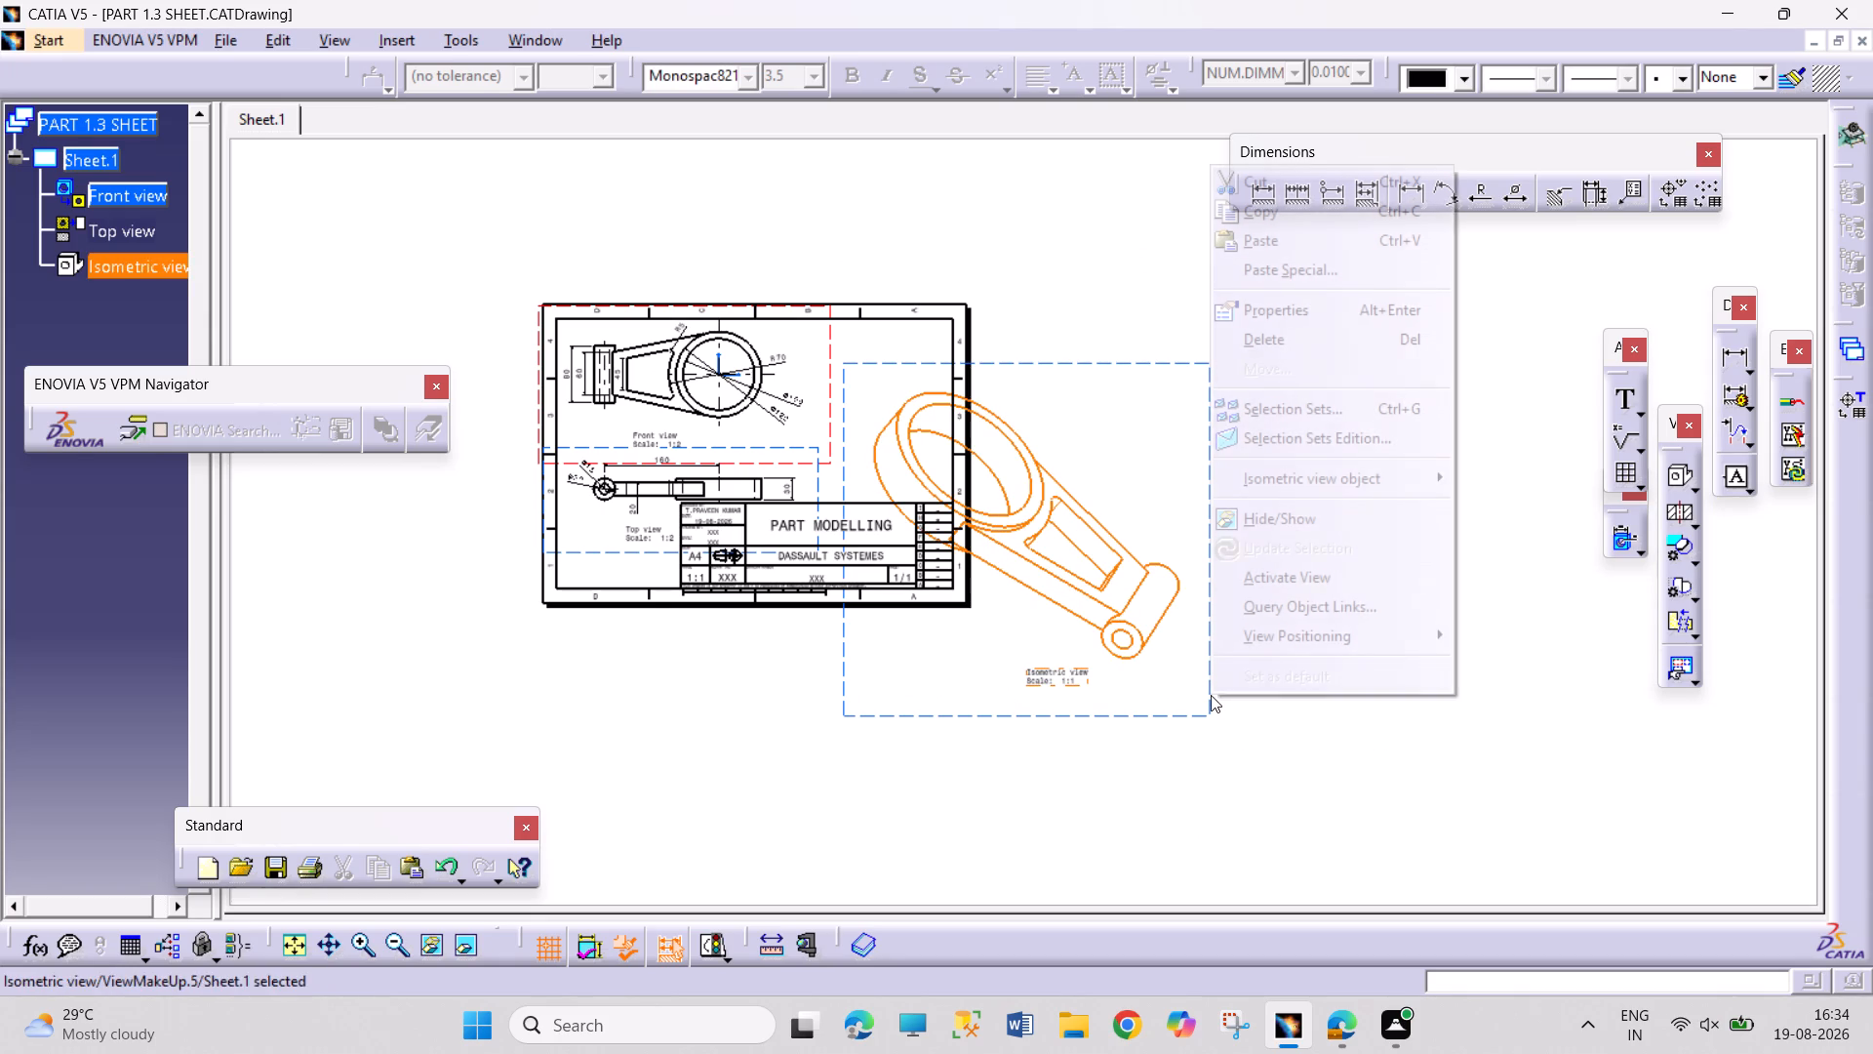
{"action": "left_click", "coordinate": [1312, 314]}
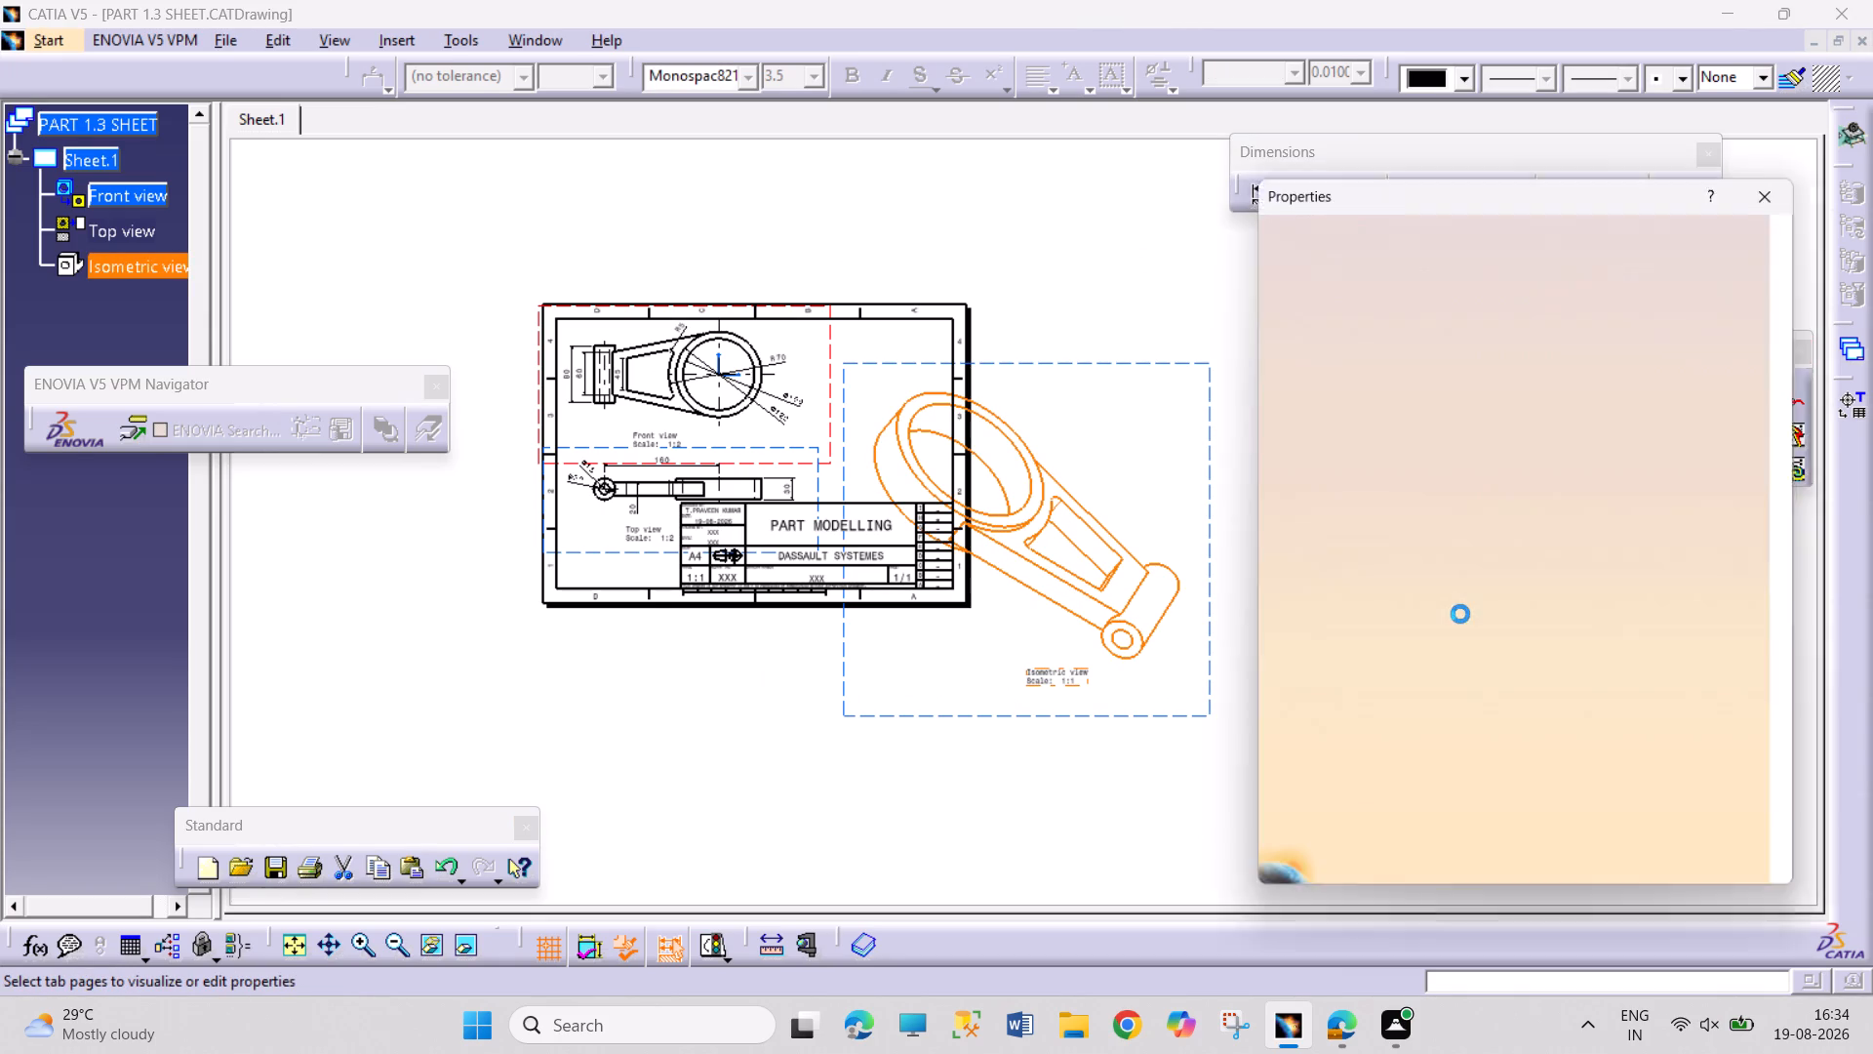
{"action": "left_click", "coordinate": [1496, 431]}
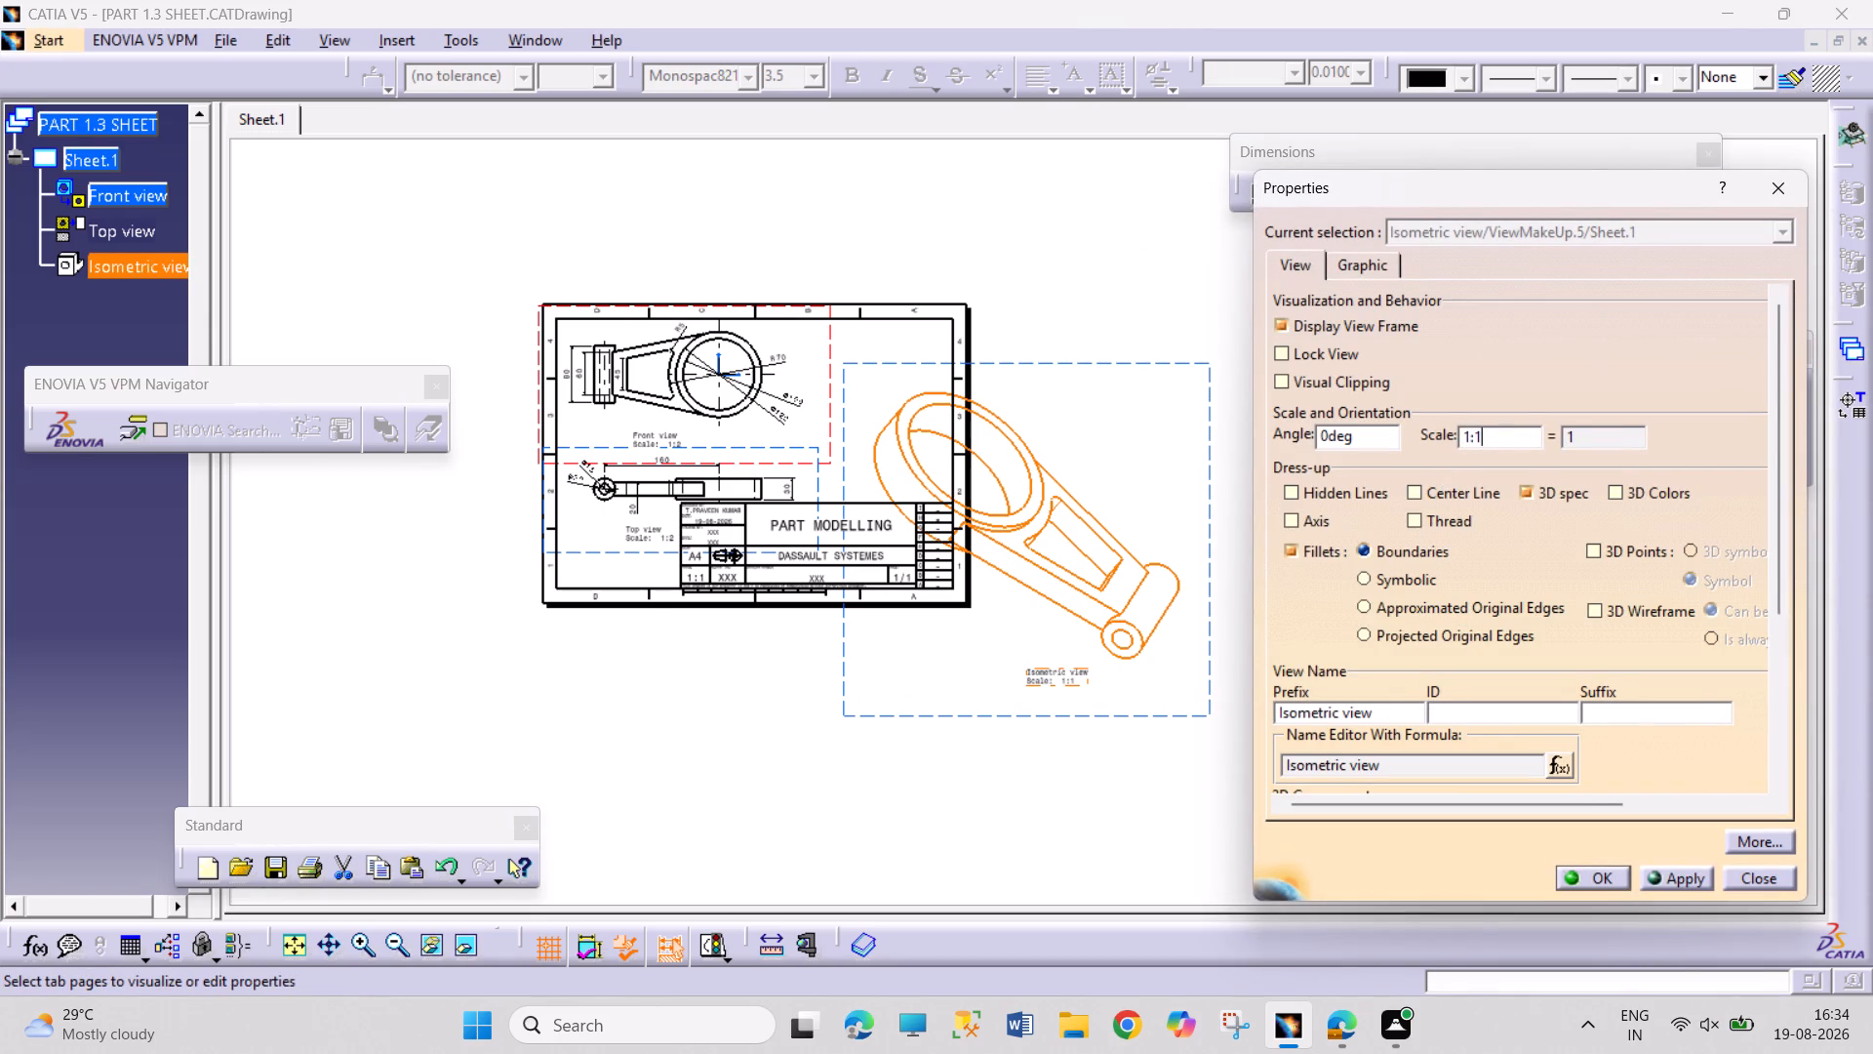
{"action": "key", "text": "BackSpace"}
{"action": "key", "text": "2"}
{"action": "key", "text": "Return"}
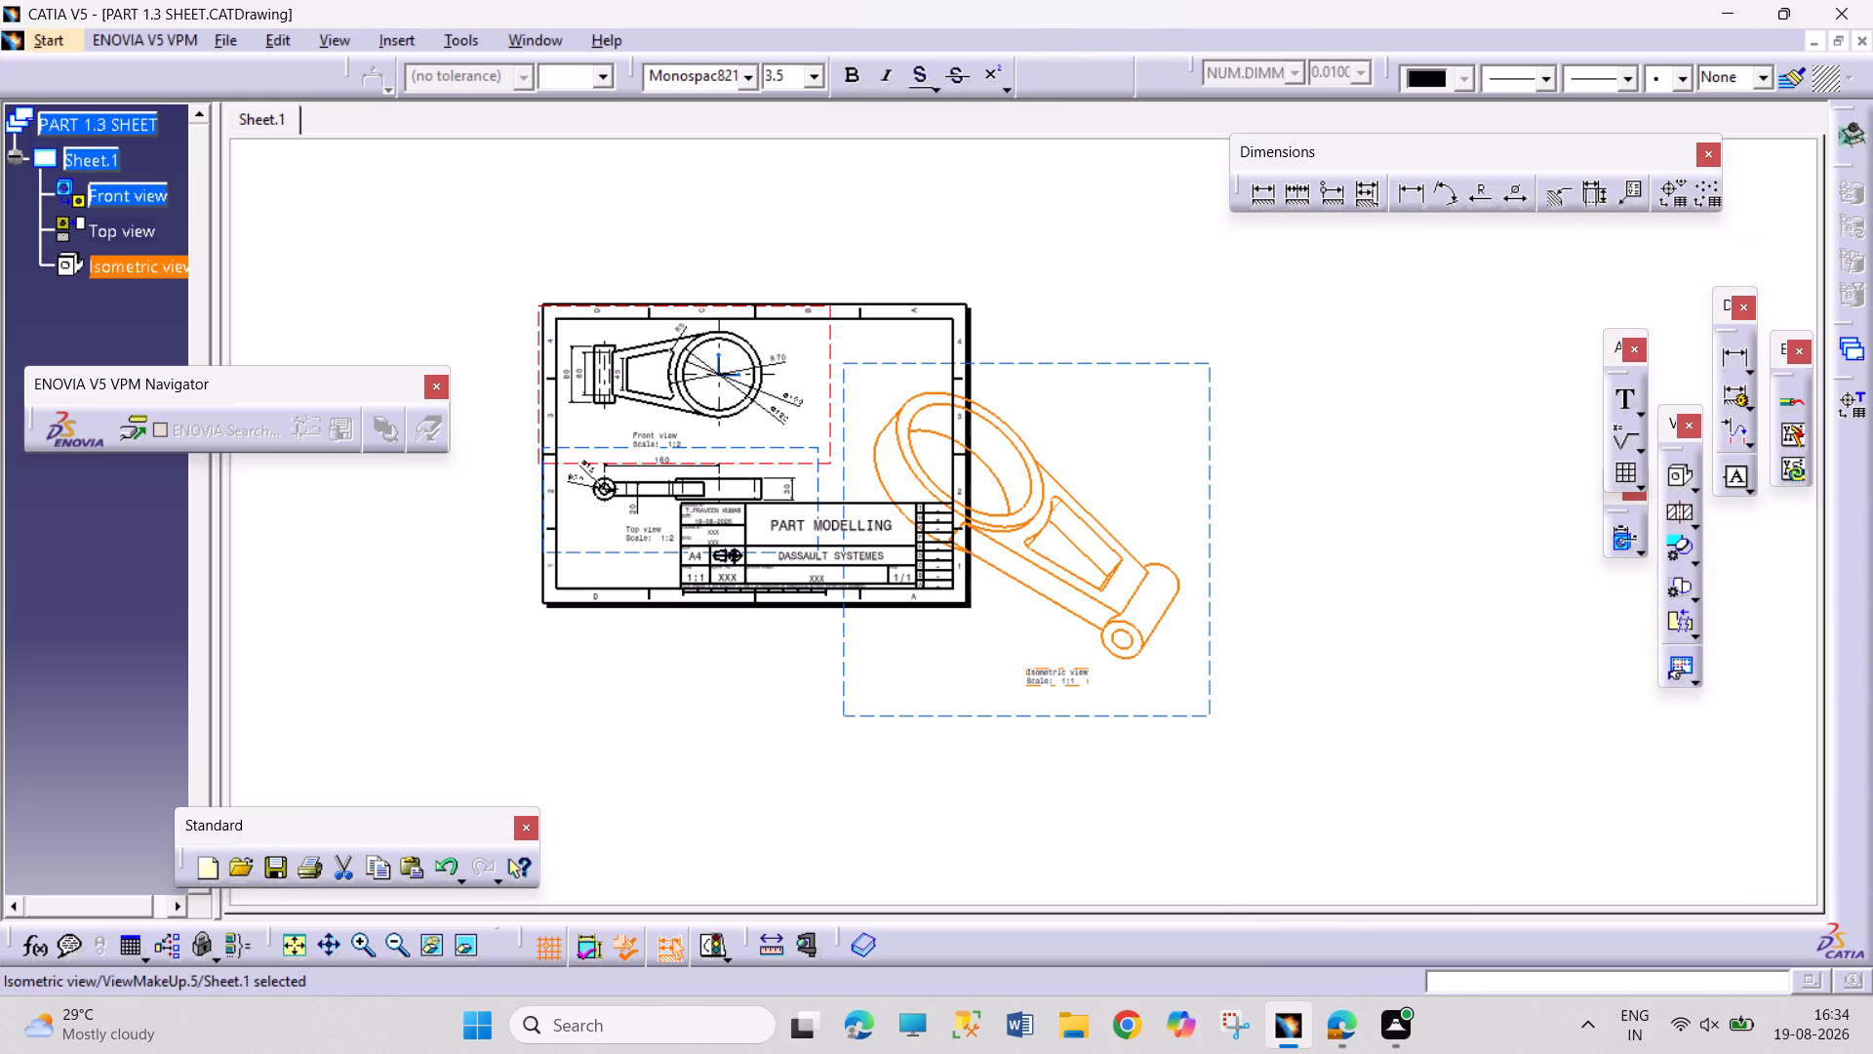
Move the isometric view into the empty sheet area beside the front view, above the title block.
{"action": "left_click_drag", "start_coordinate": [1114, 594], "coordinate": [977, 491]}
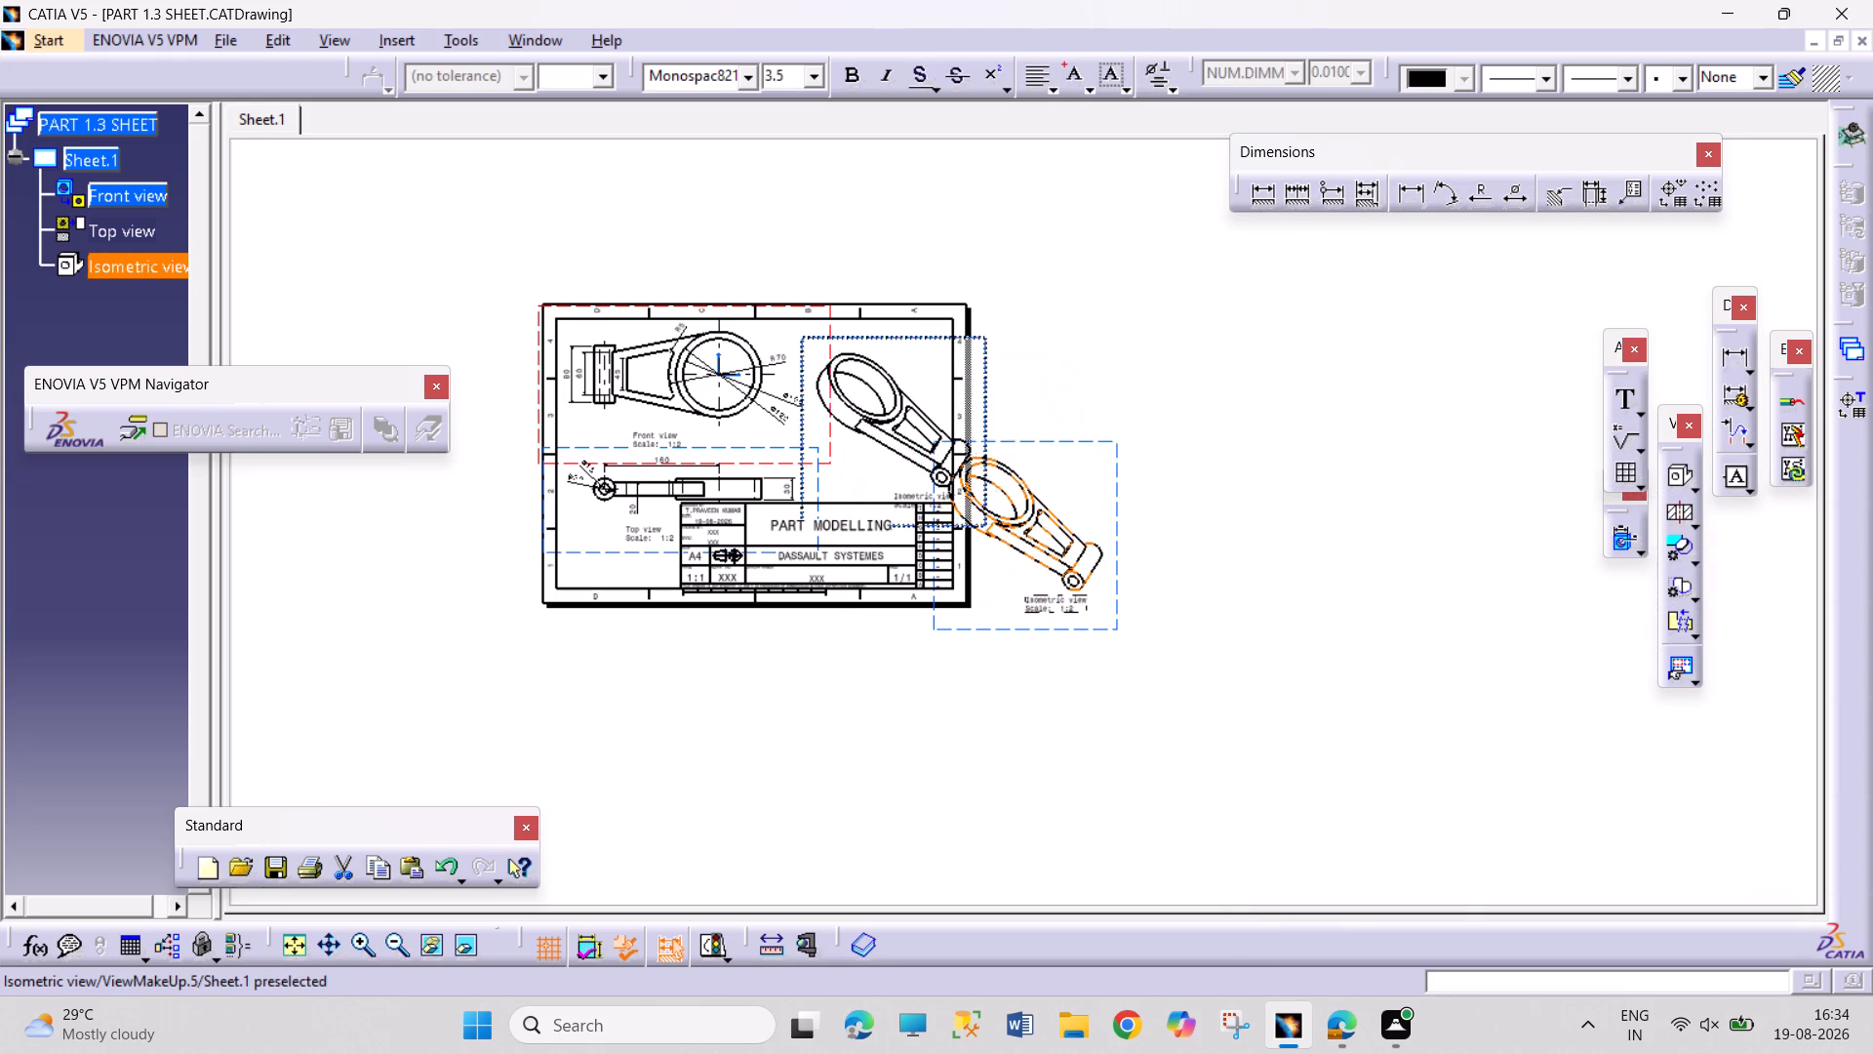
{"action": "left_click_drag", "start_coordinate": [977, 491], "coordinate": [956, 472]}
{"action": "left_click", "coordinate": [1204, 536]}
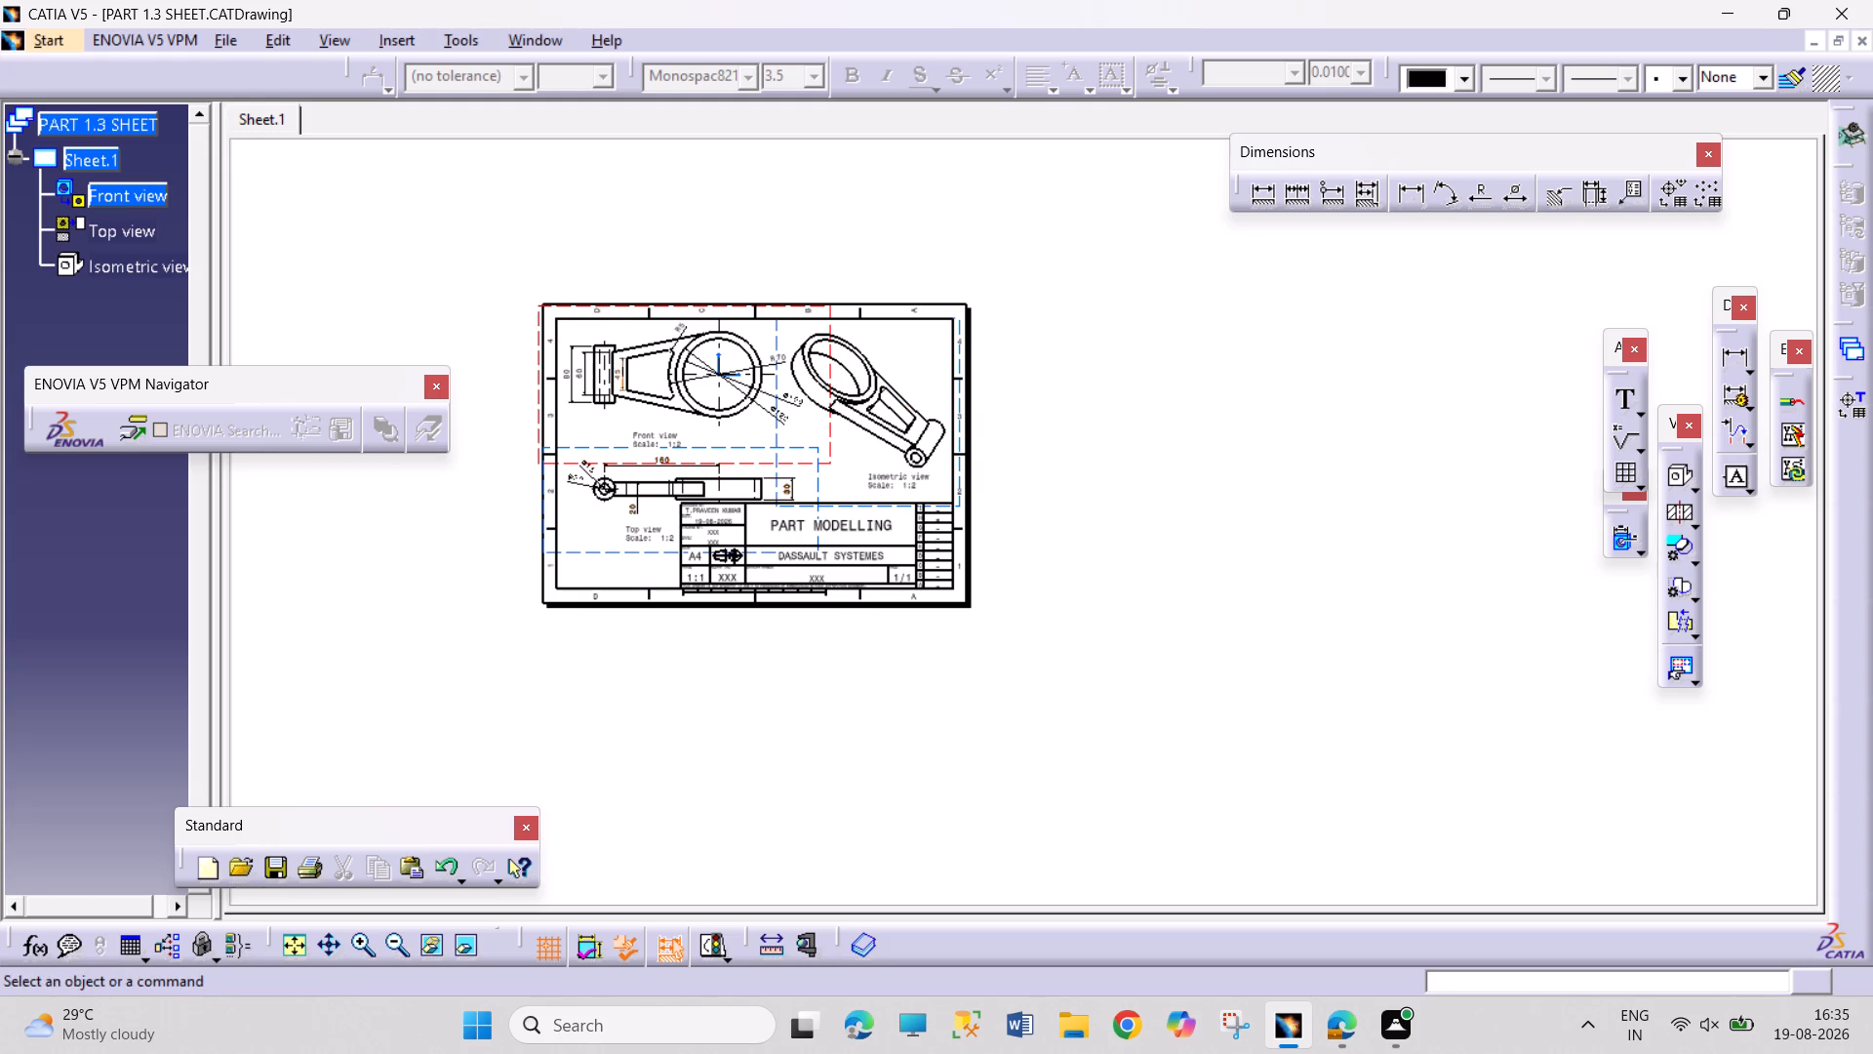
Reorient the PART 1.3 model to the standard isometric view.
{"action": "left_click", "coordinate": [550, 41]}
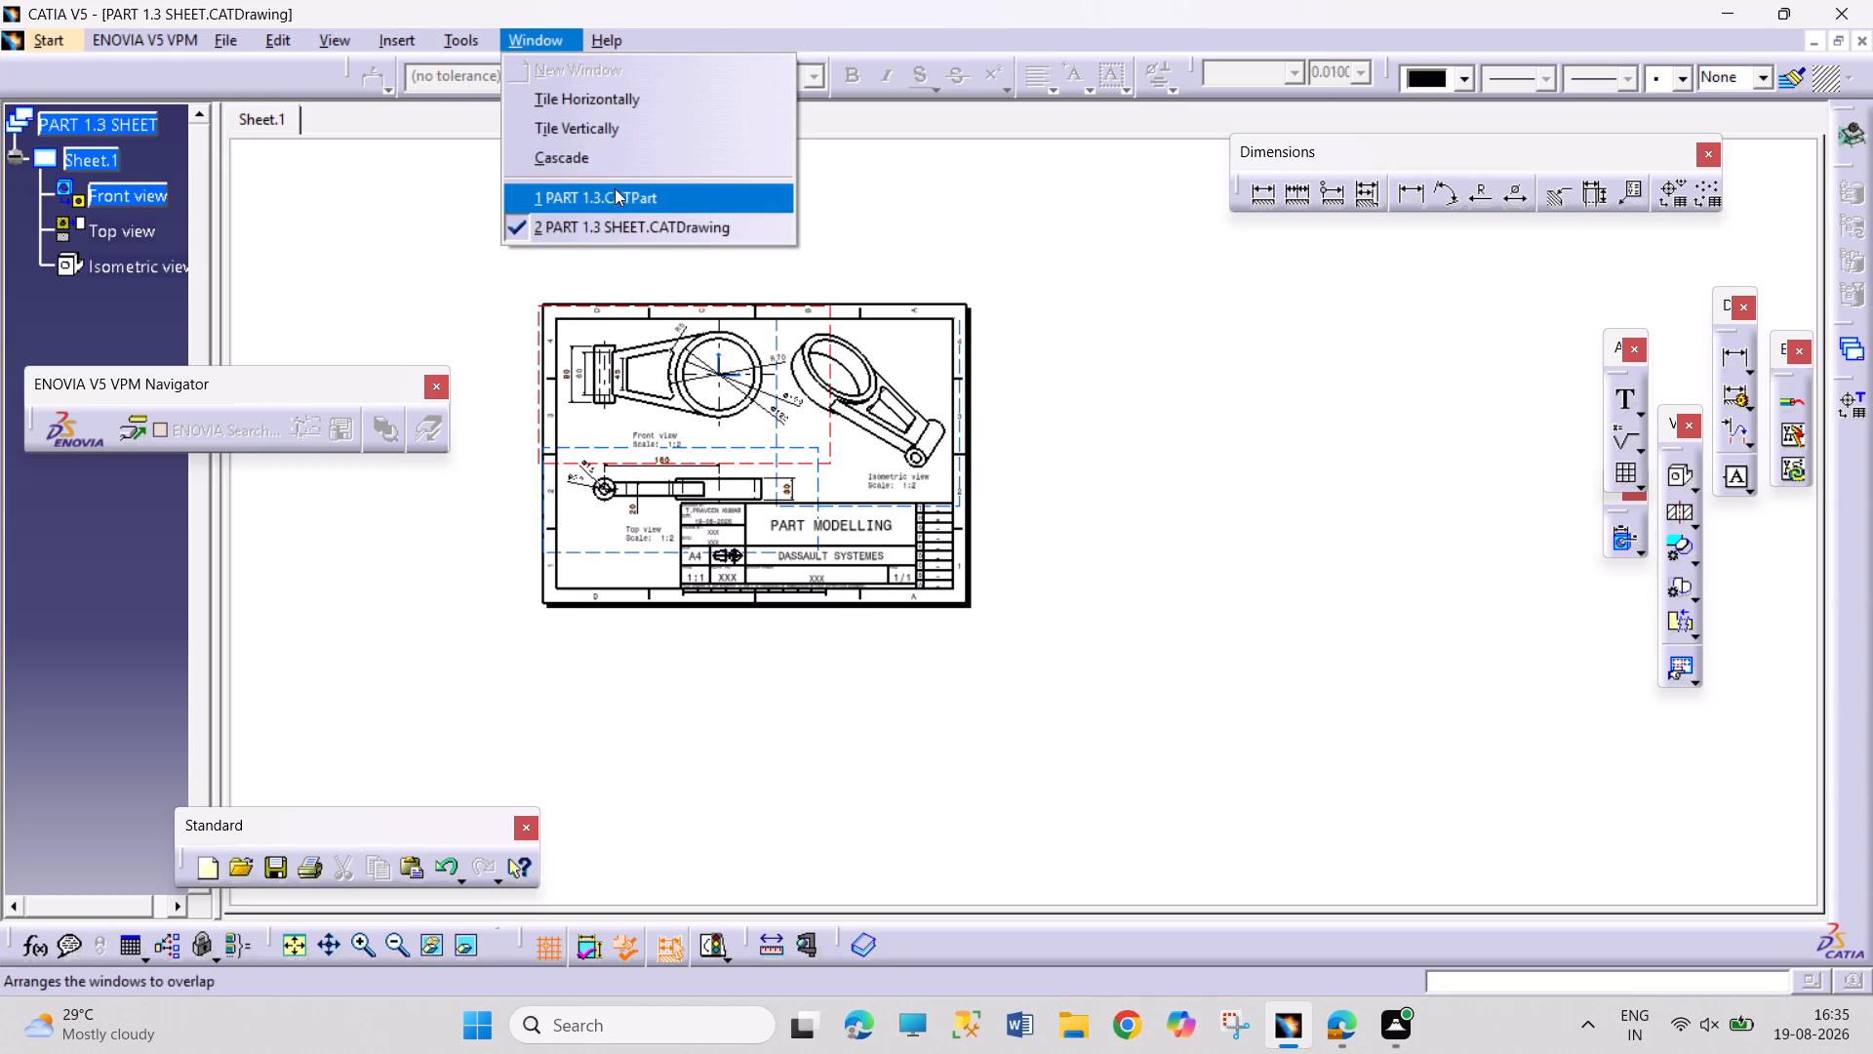
{"action": "left_click", "coordinate": [618, 195]}
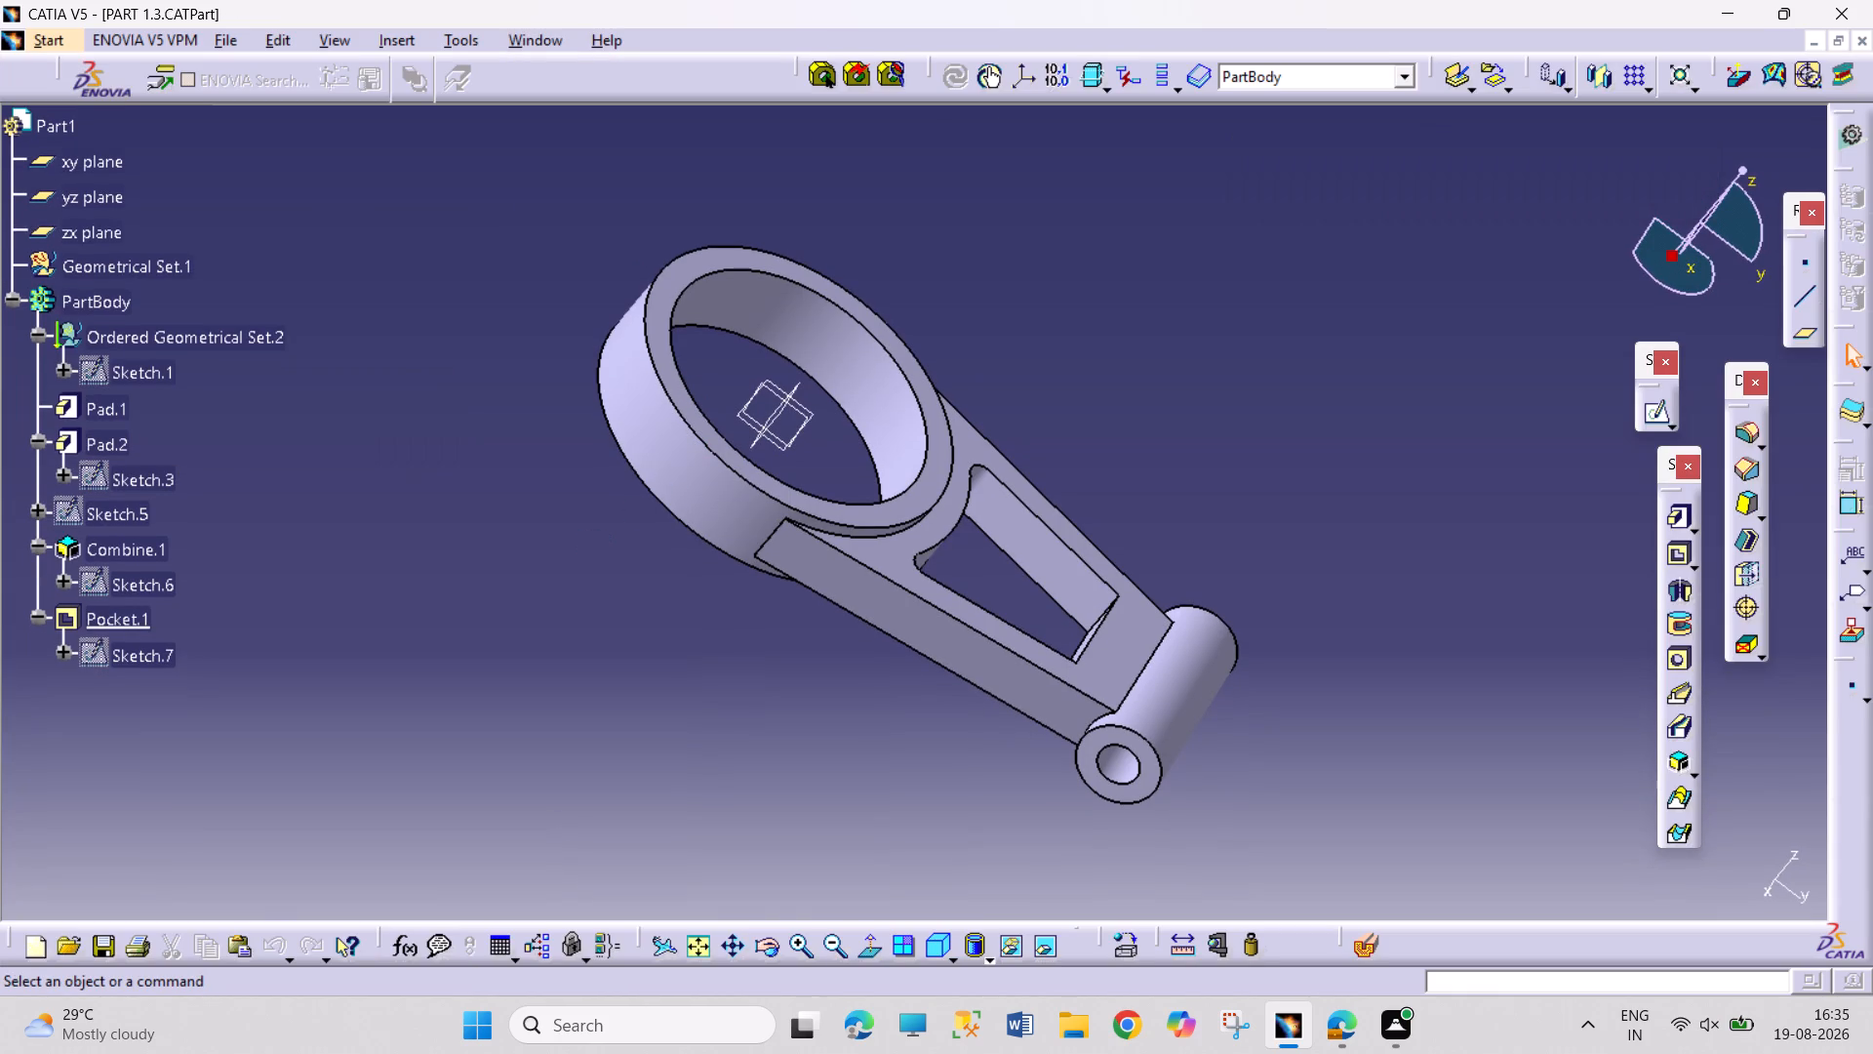
{"action": "left_click", "coordinate": [935, 950]}
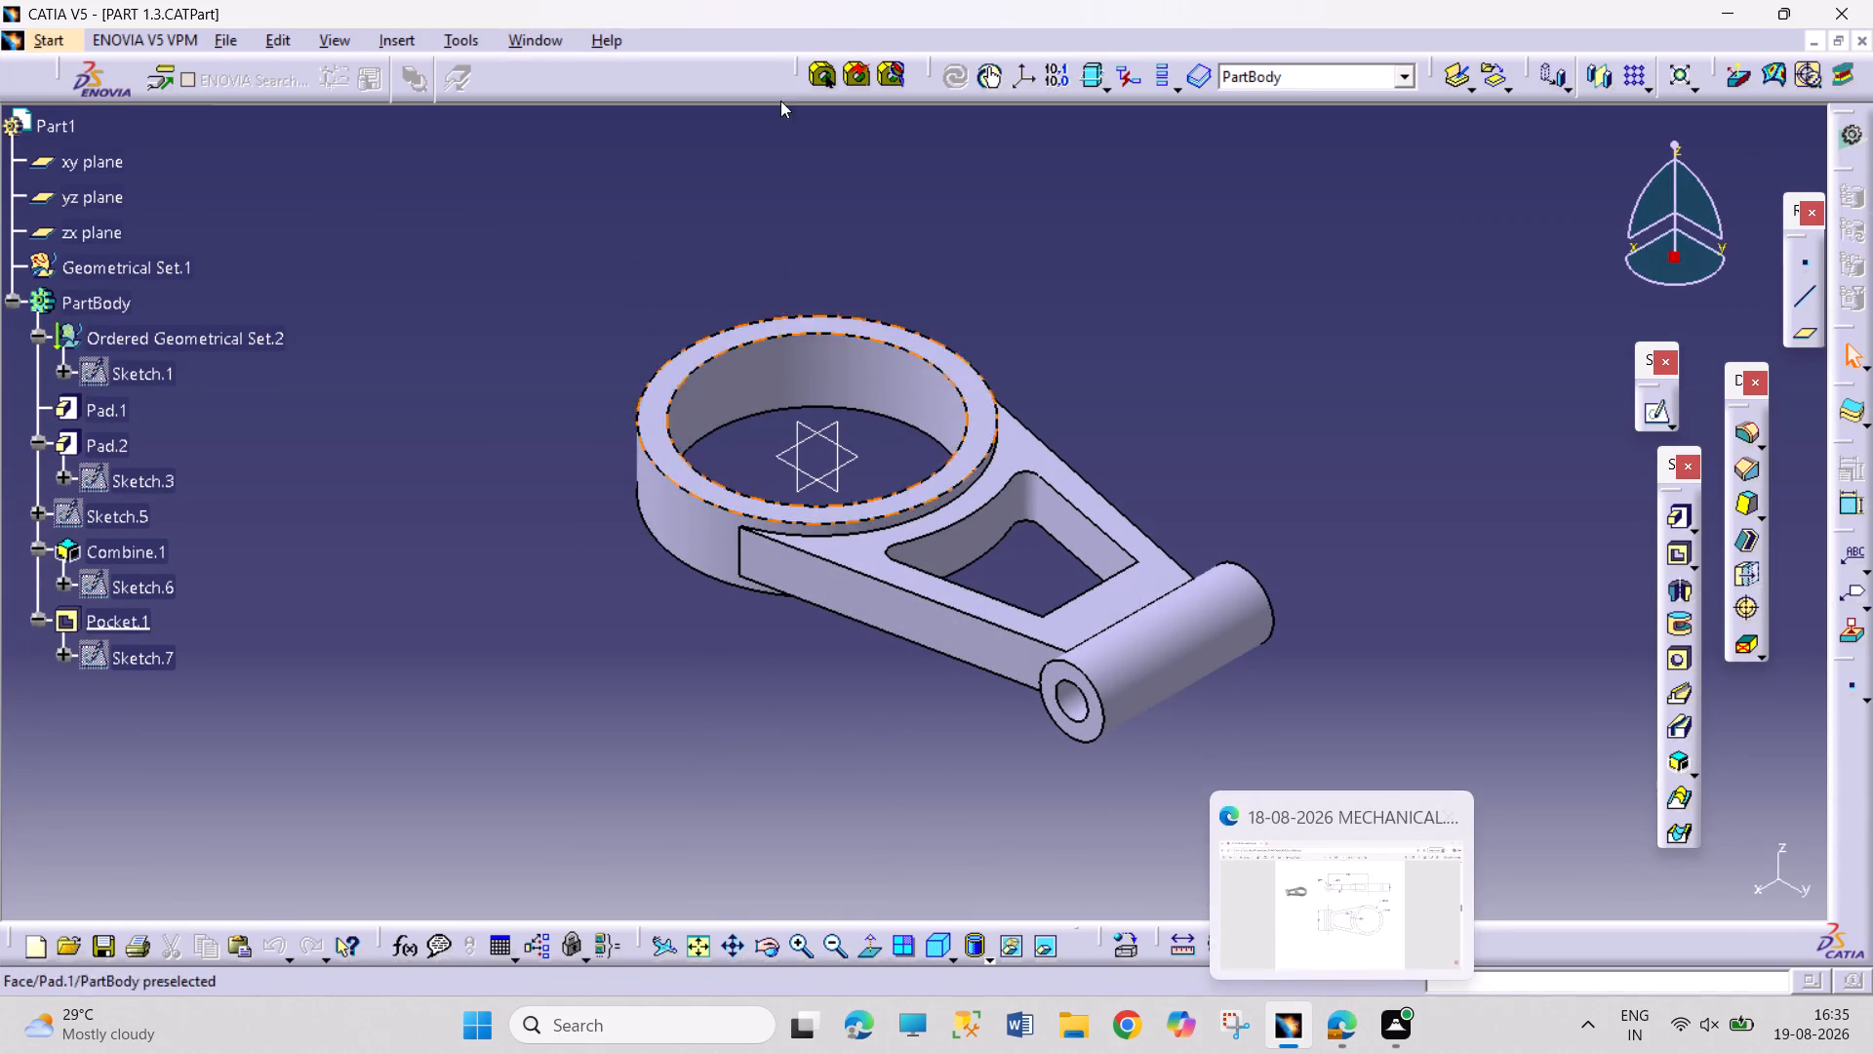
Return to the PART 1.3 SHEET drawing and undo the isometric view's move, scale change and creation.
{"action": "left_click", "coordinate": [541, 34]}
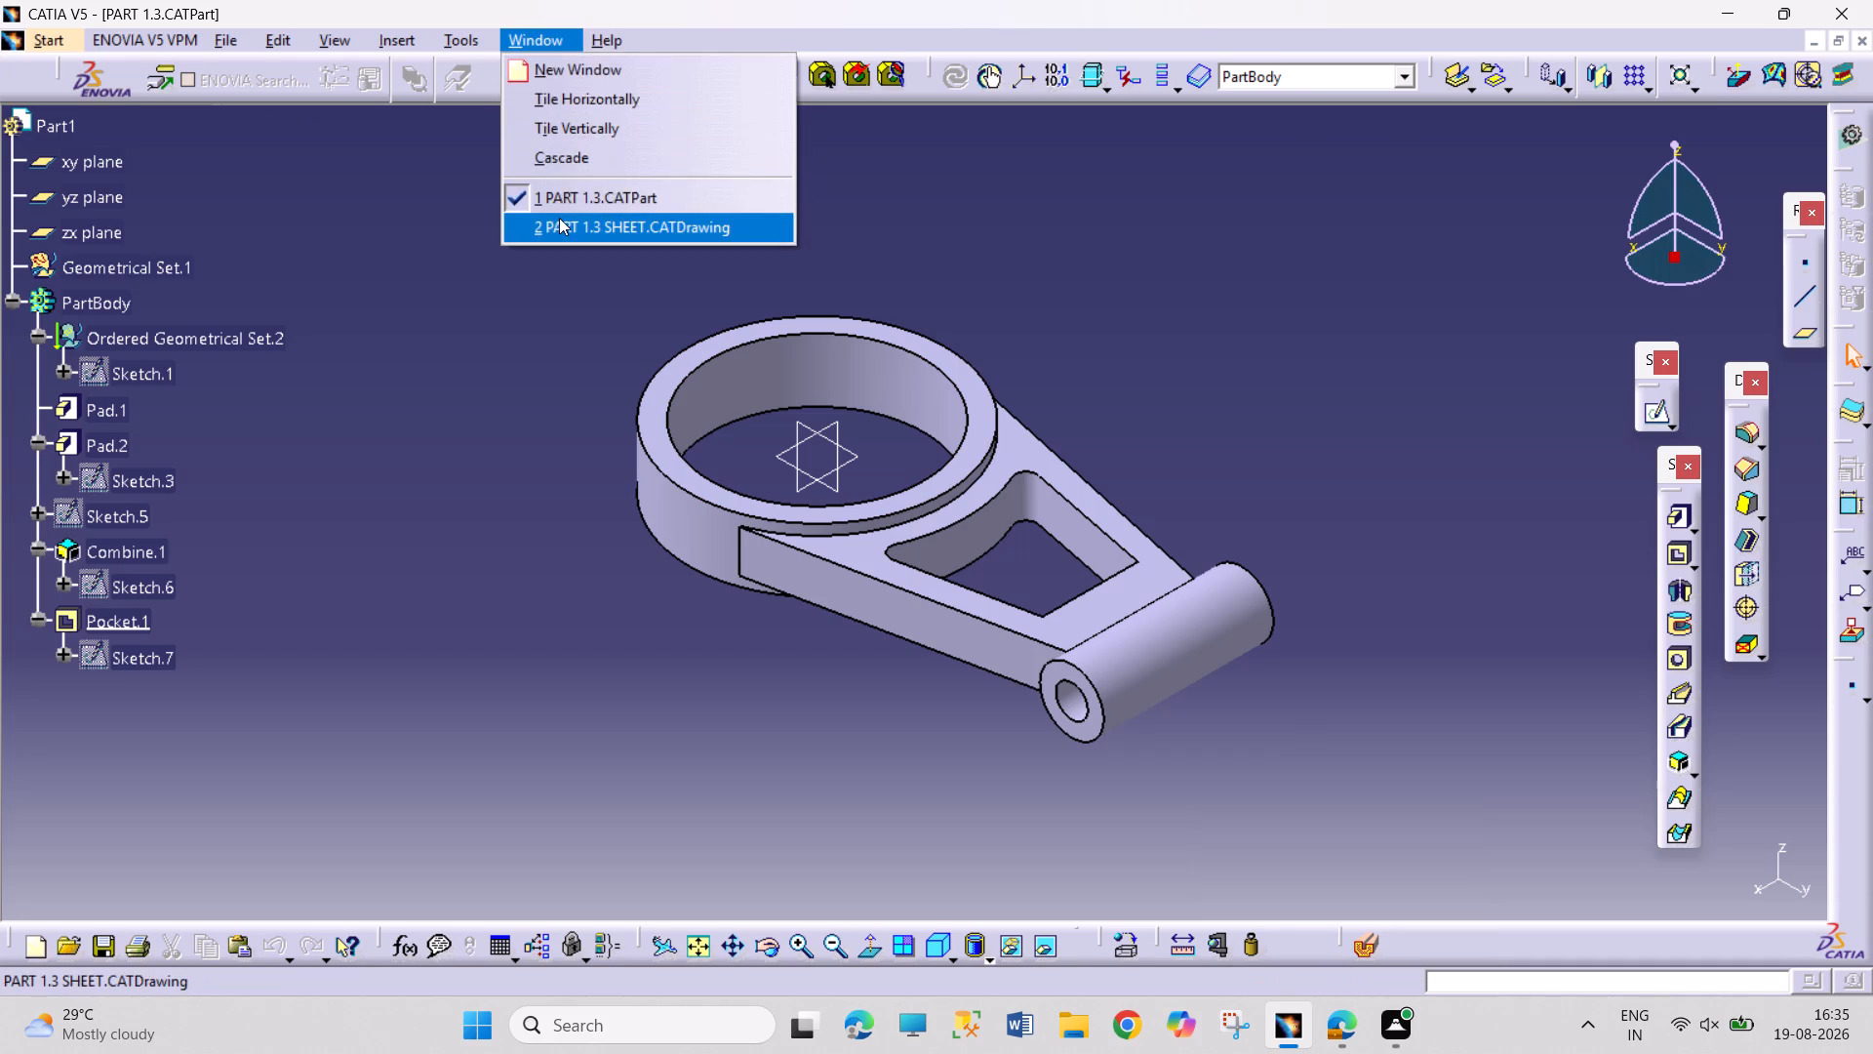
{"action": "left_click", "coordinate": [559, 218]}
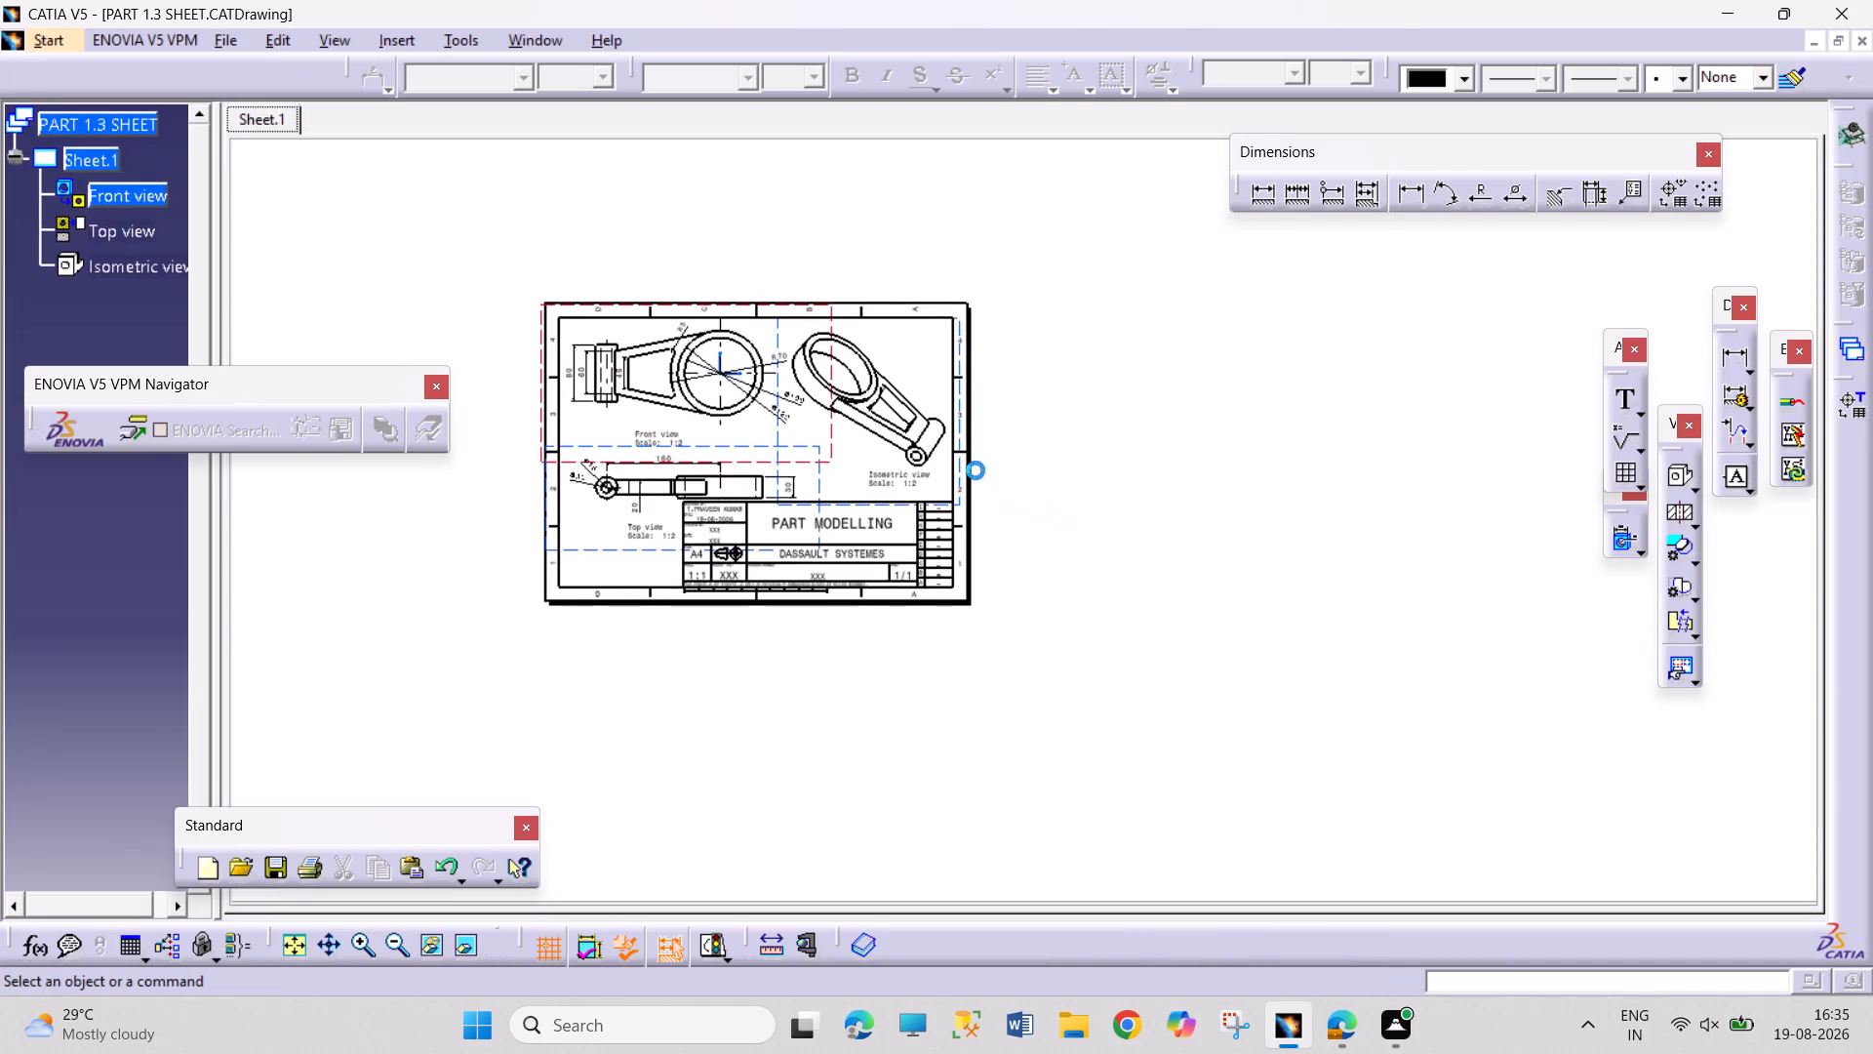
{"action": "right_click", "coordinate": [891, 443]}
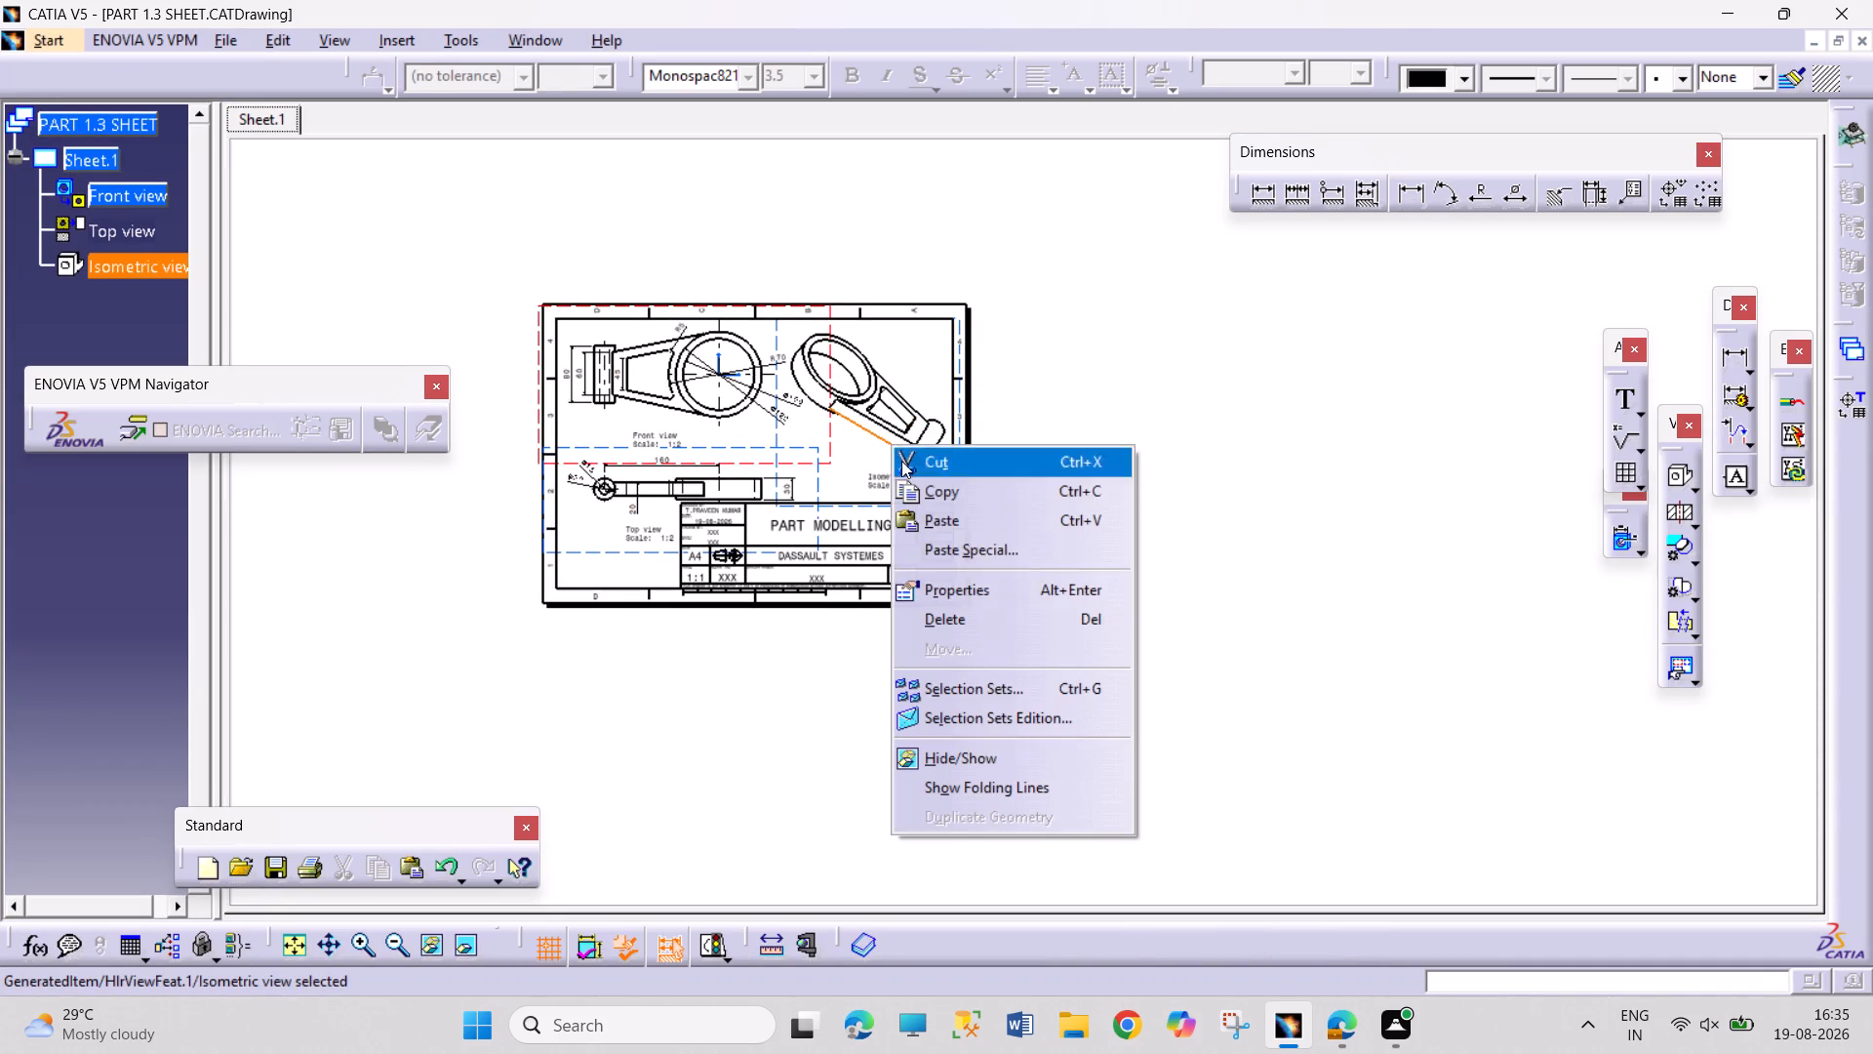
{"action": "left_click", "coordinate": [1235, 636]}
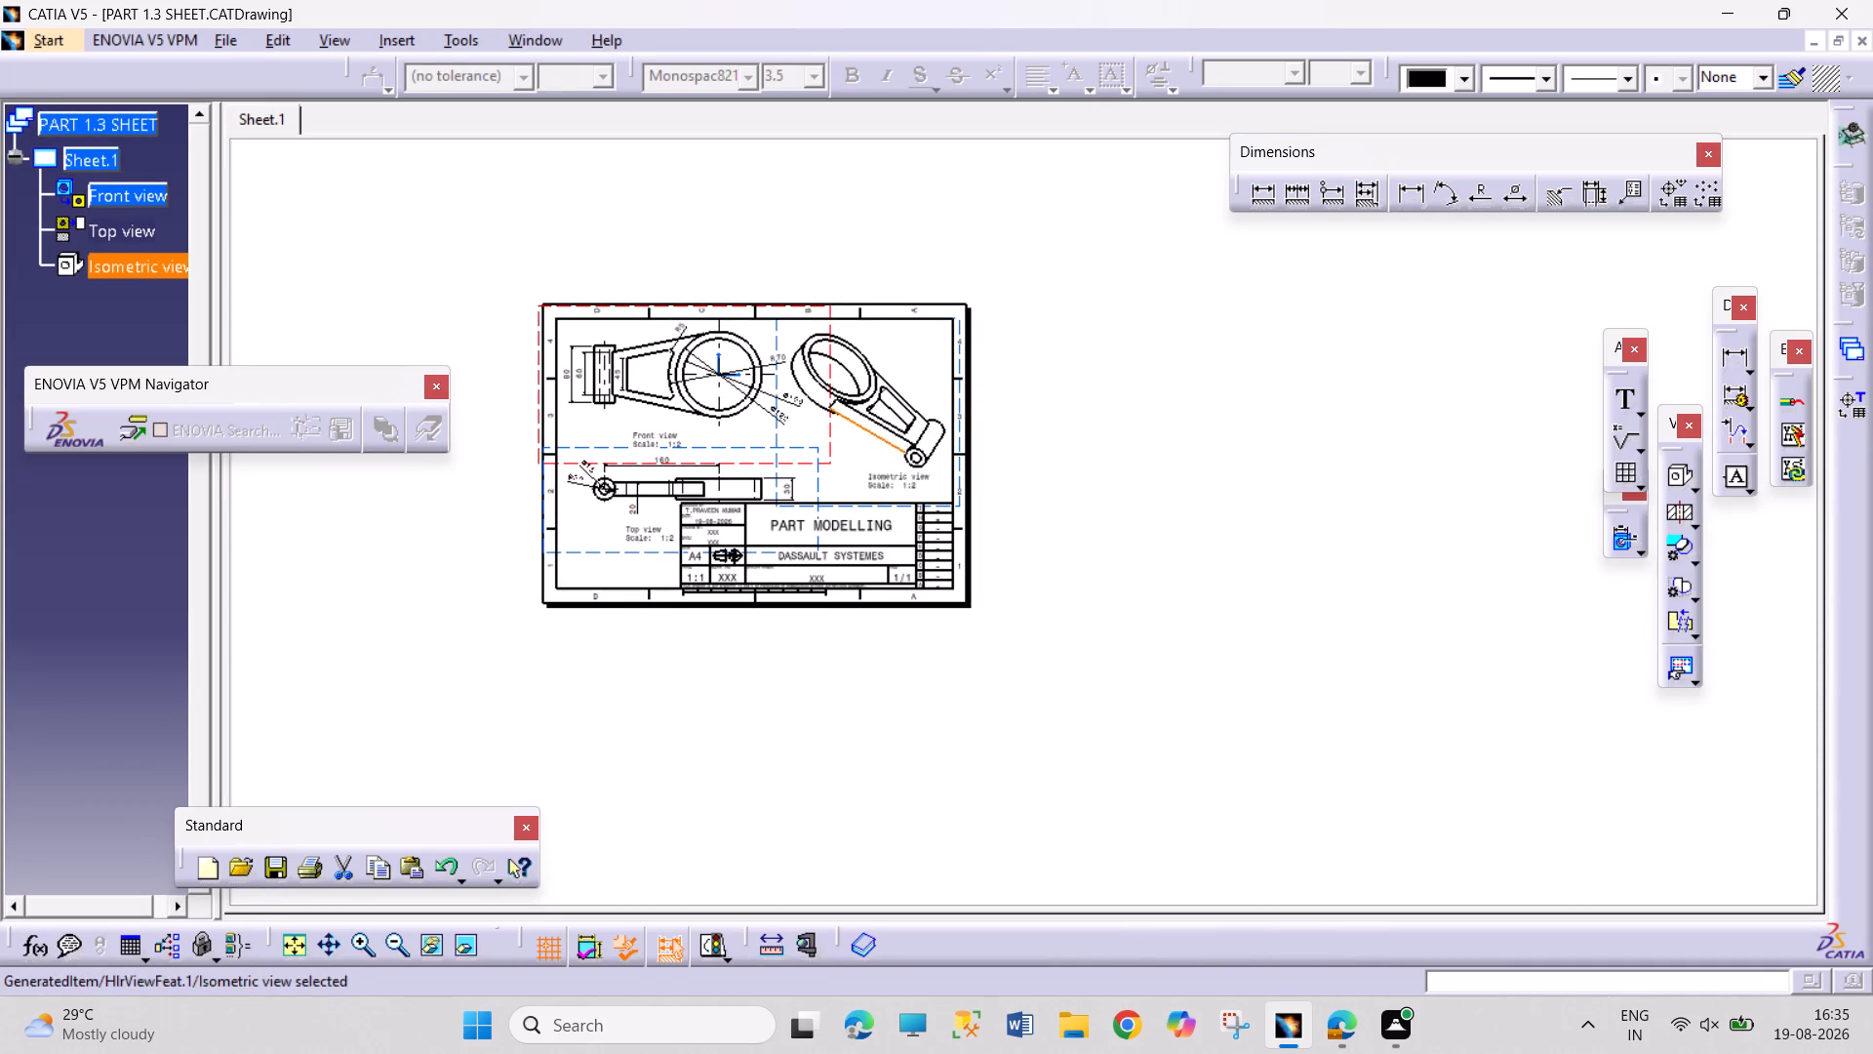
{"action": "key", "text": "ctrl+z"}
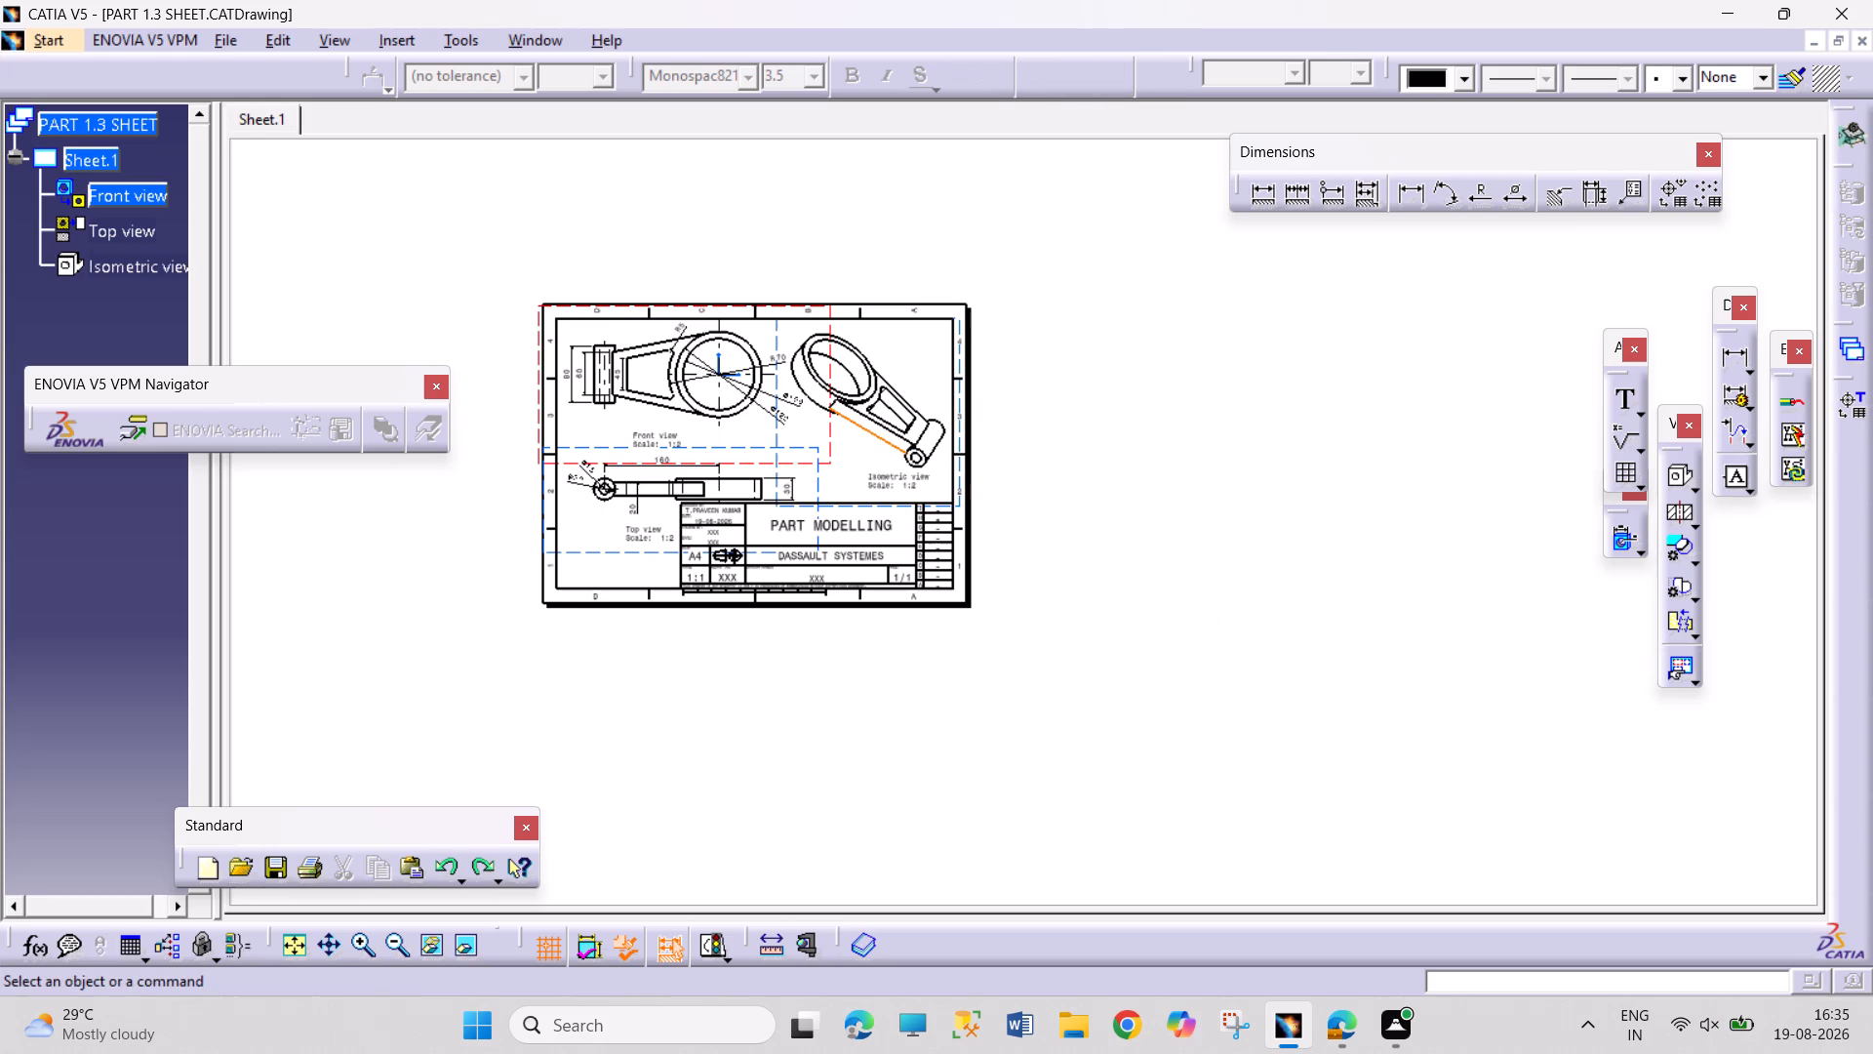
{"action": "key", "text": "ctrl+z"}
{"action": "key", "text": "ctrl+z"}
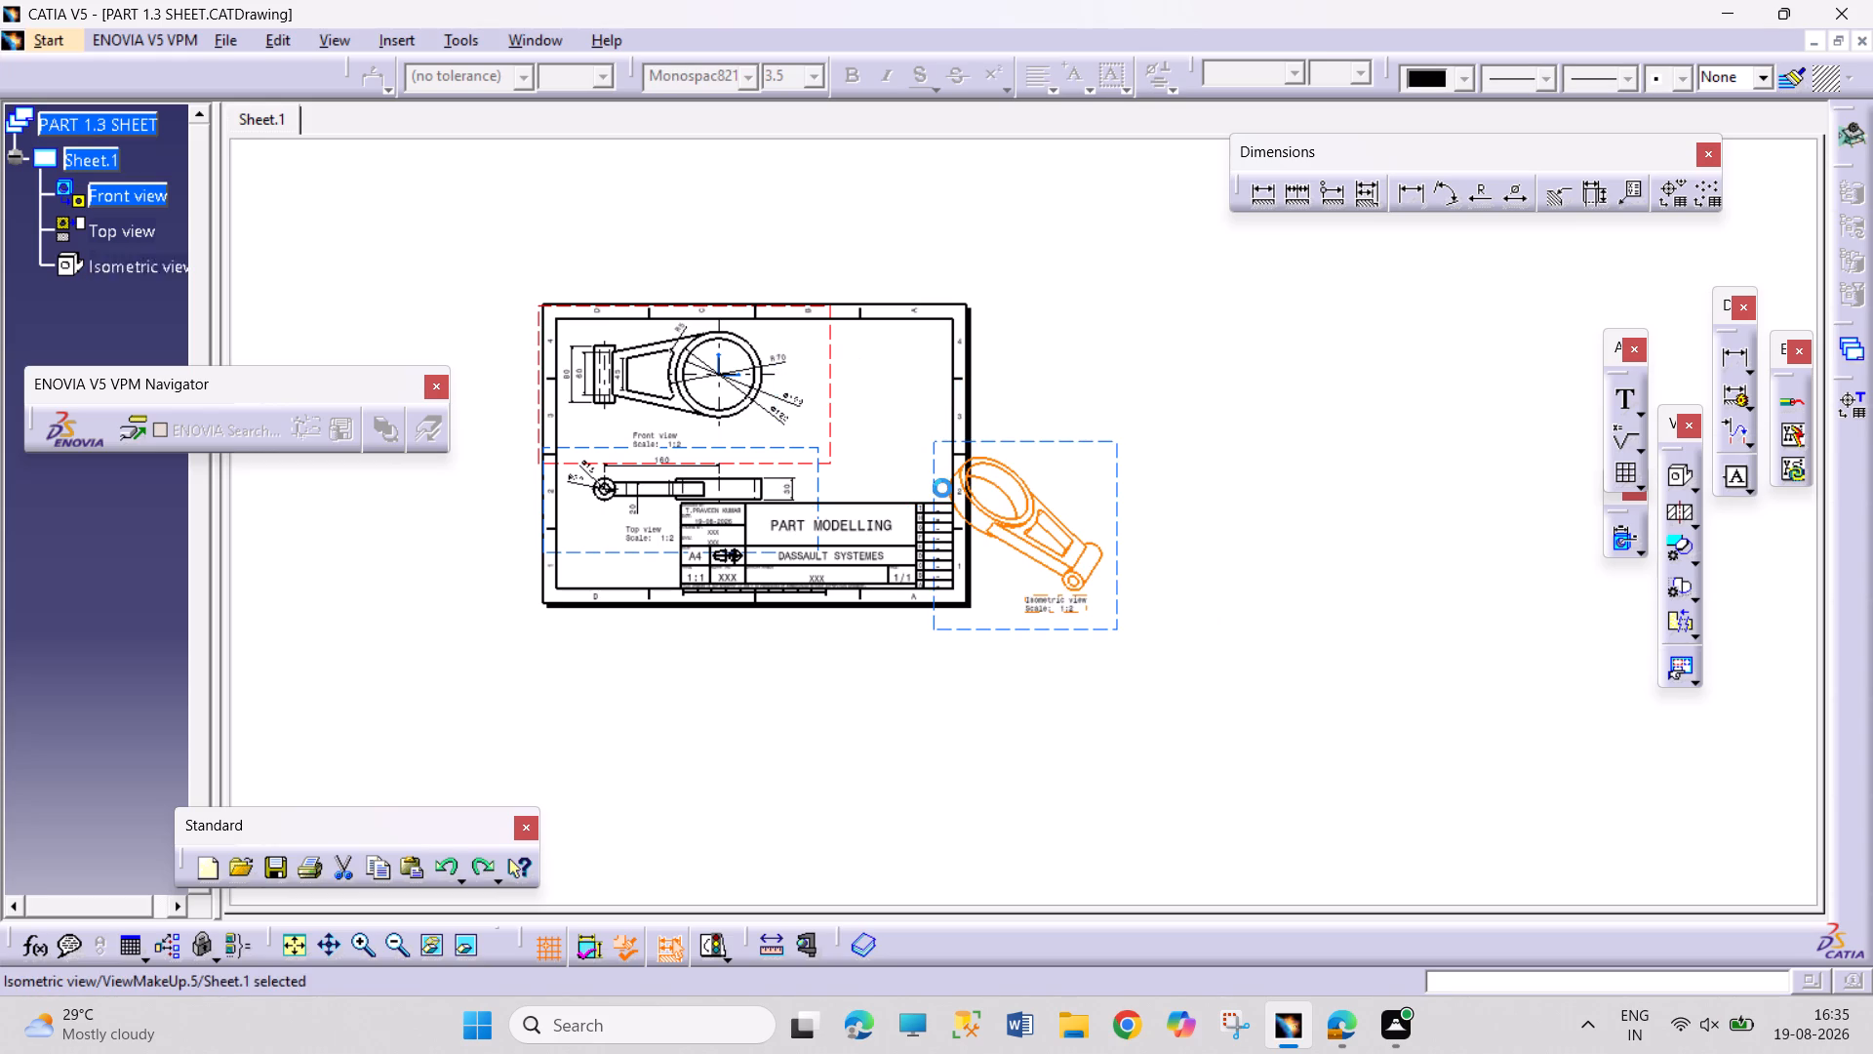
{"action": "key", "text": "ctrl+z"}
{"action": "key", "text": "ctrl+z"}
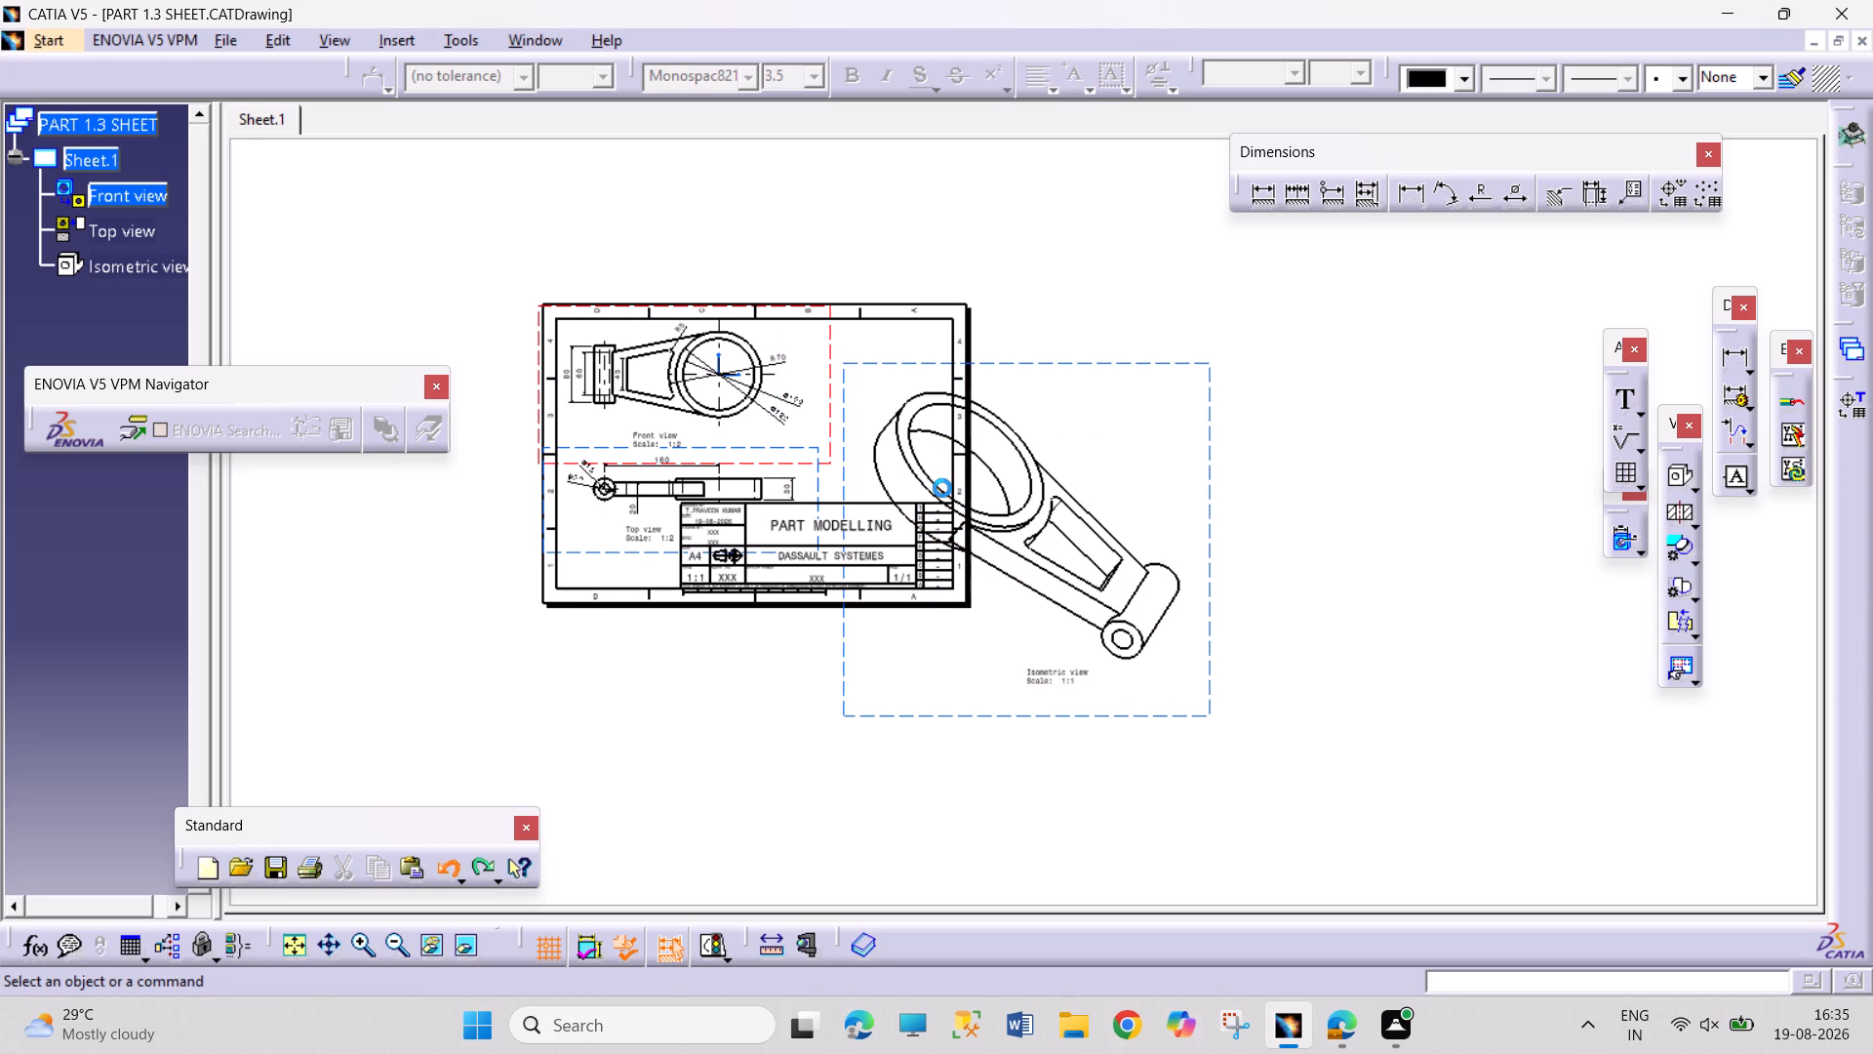
Create an isometric view from the reoriented PART 1.3 model and generate it on the drawing sheet.
{"action": "left_click", "coordinate": [1681, 473]}
{"action": "left_click", "coordinate": [512, 33]}
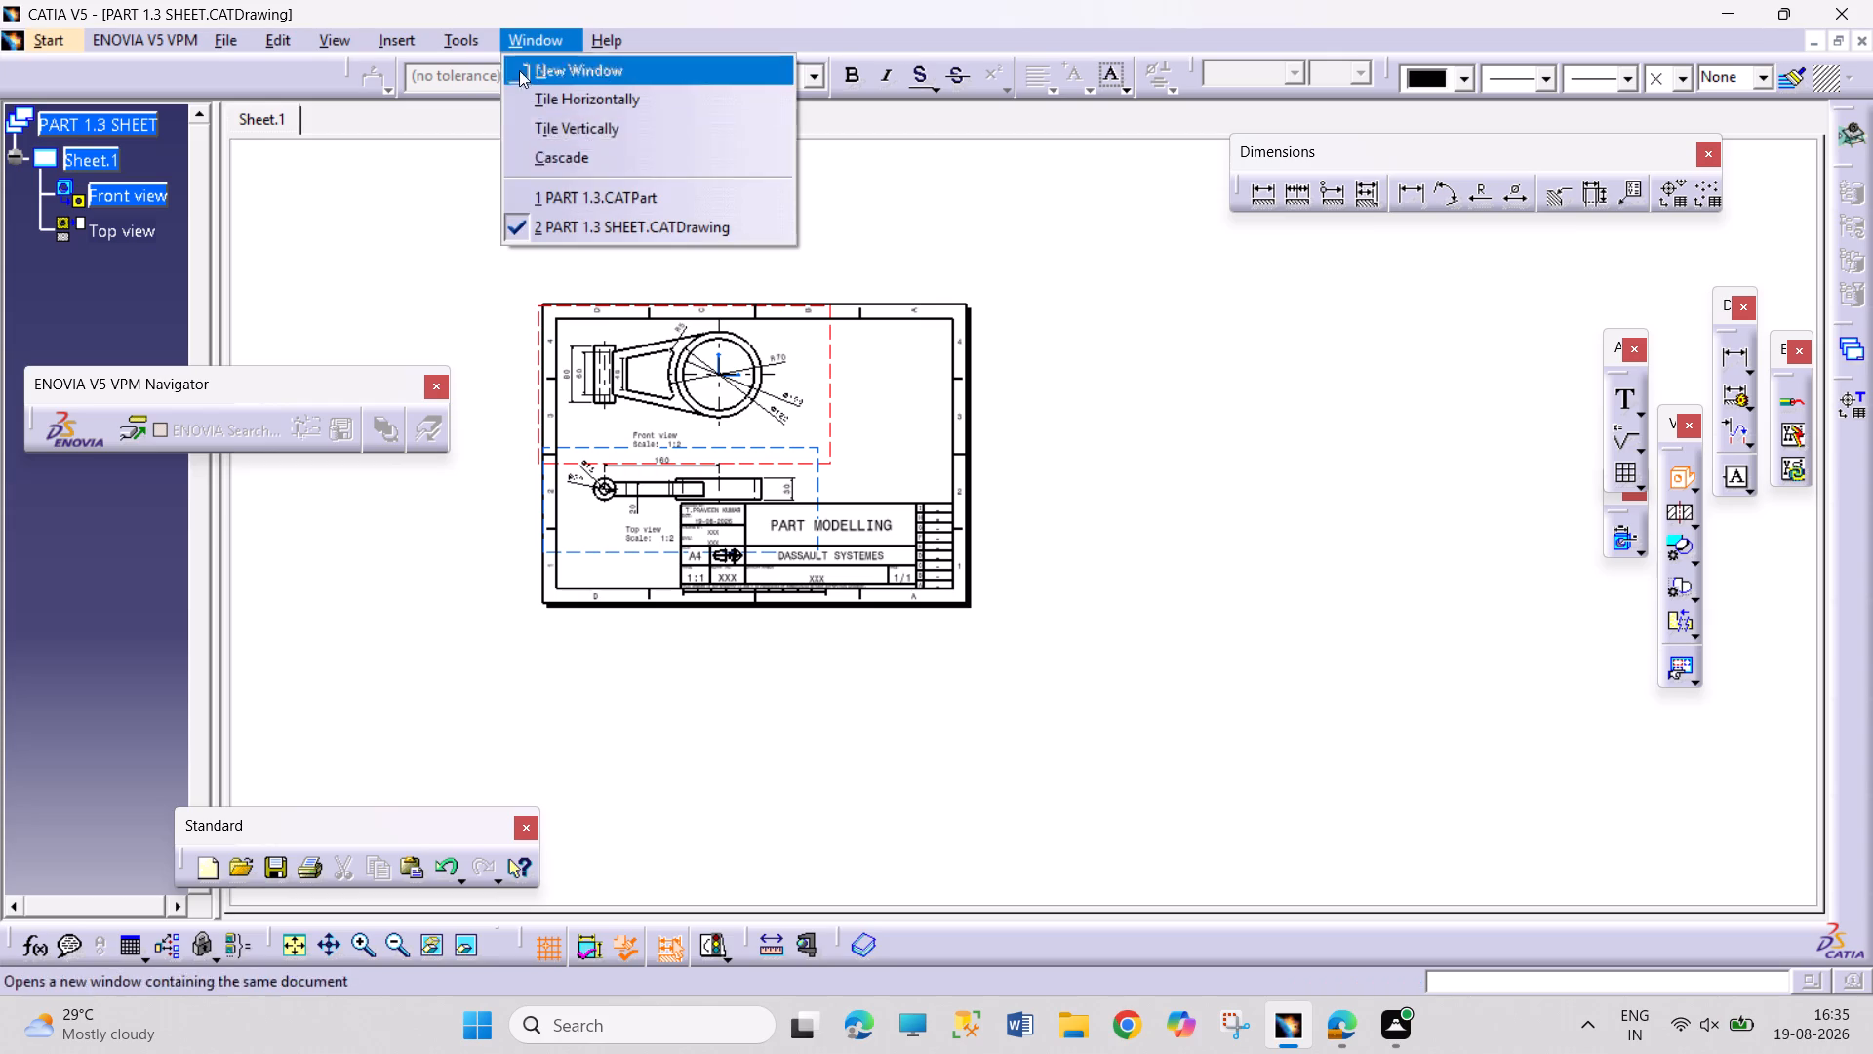
{"action": "left_click", "coordinate": [583, 201]}
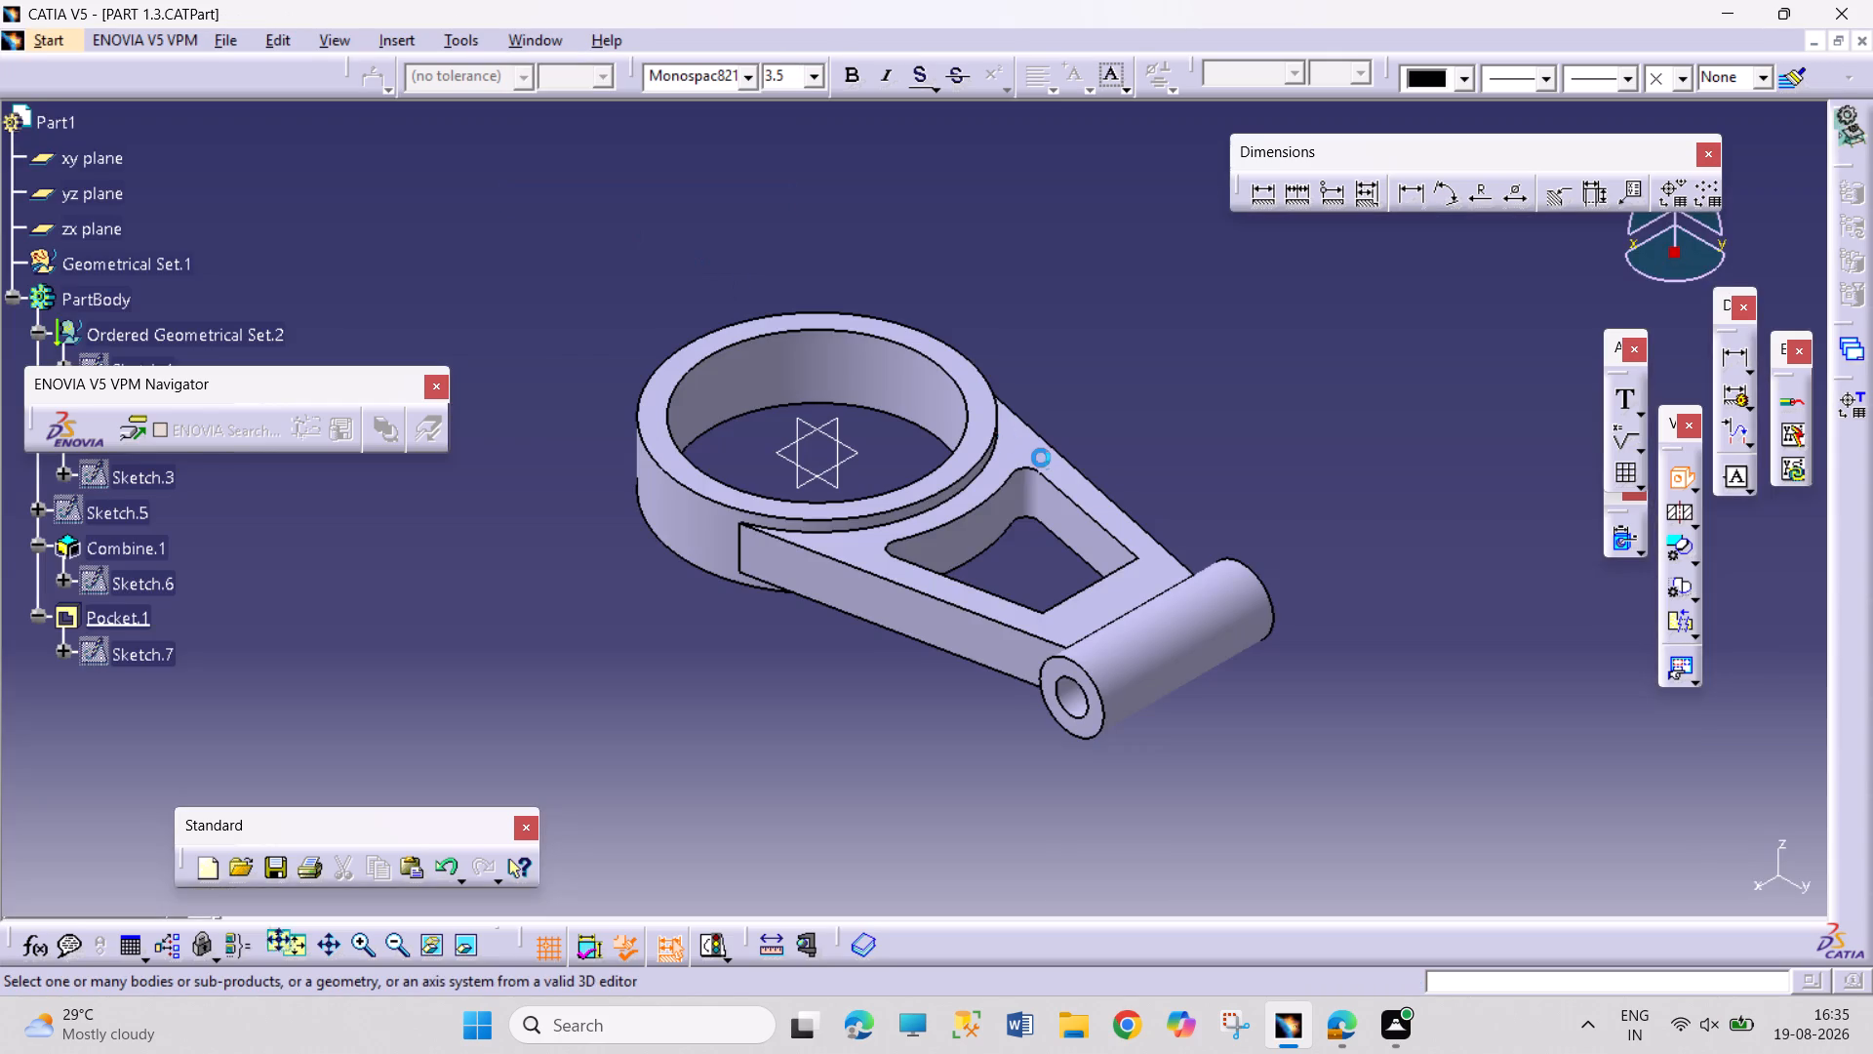
{"action": "left_click", "coordinate": [1056, 477]}
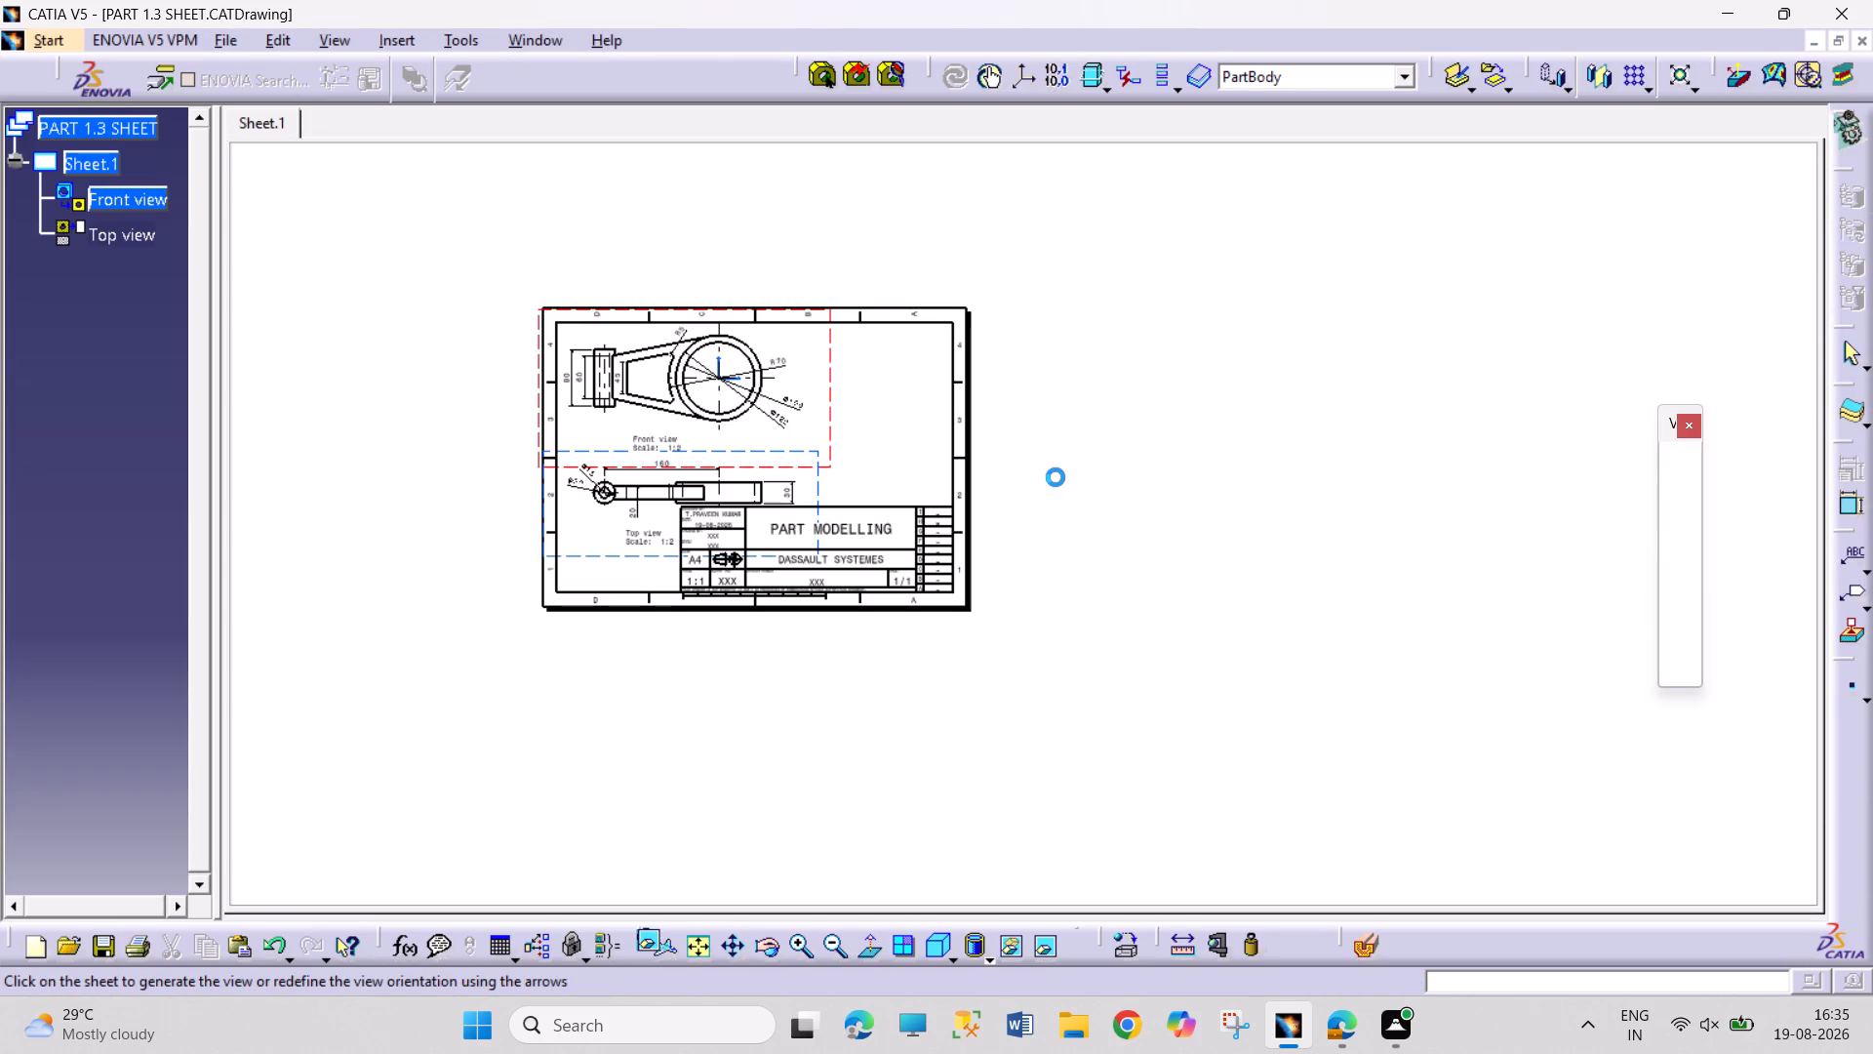
{"action": "double_click", "coordinate": [1056, 477]}
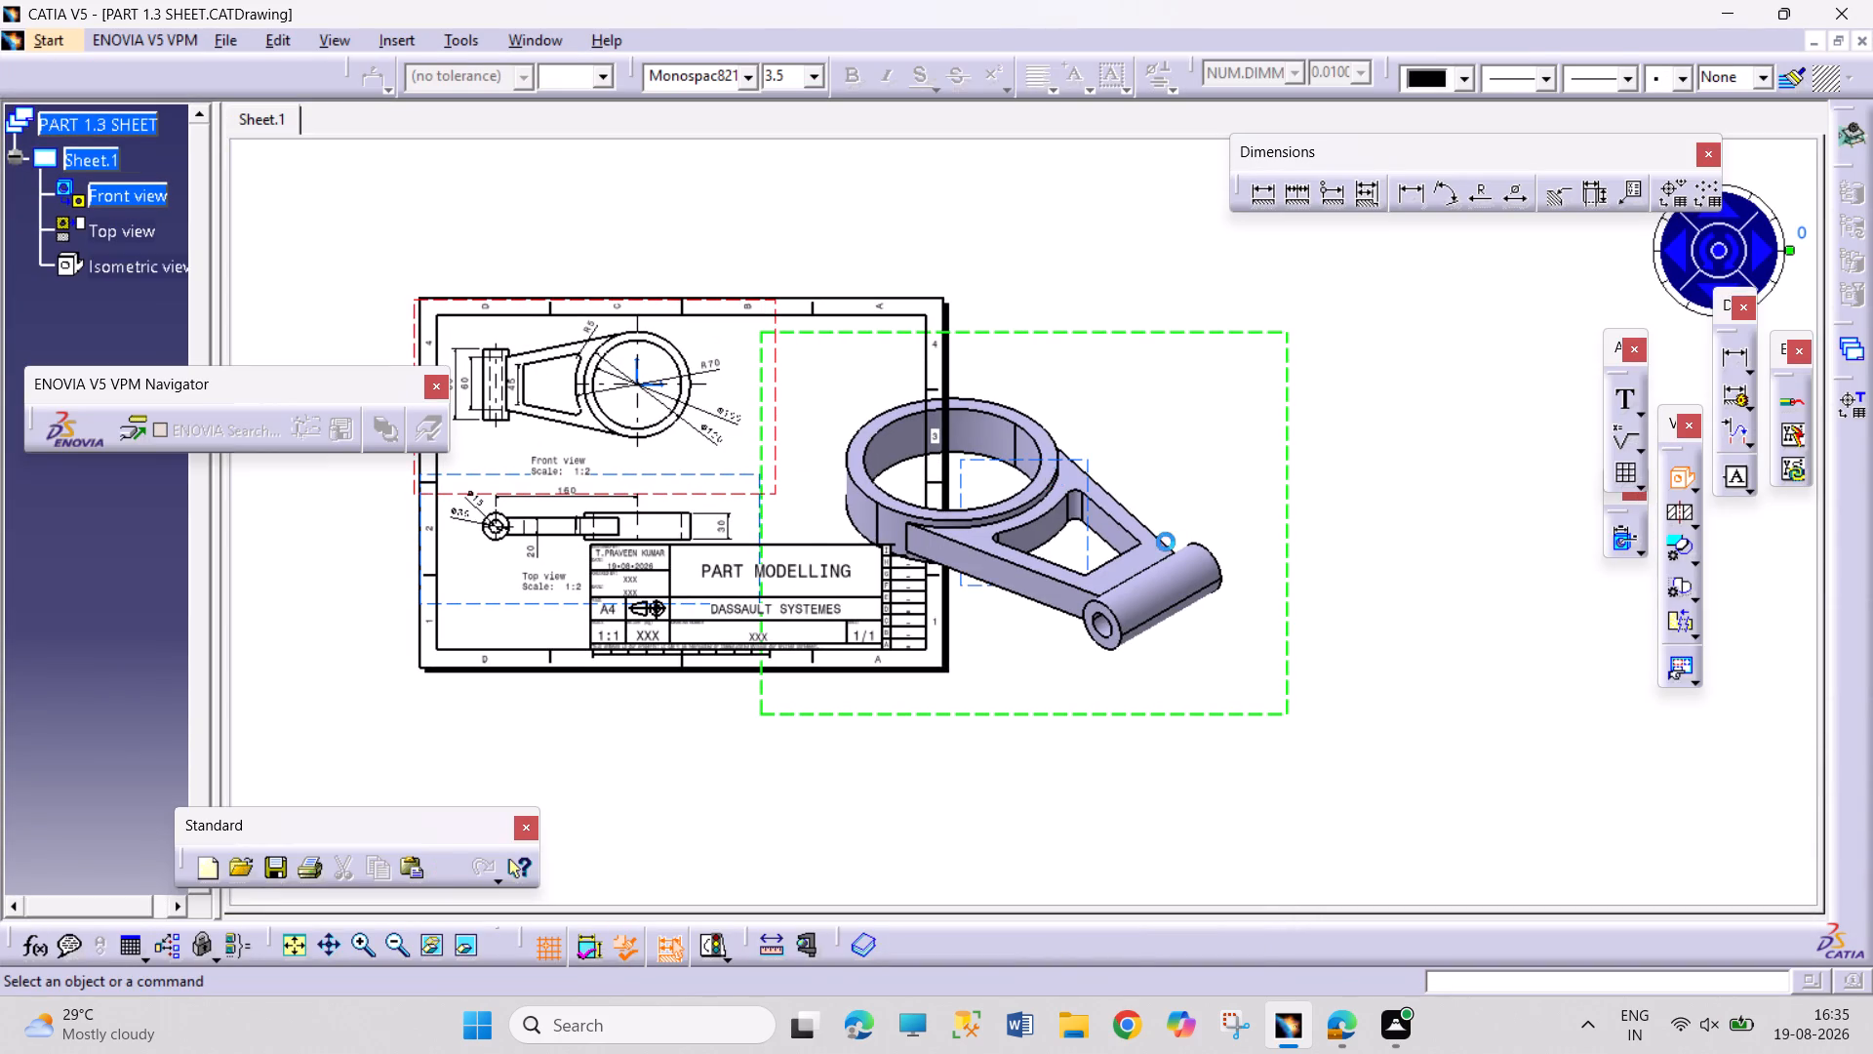
Set the new isometric view's scale to 1:2.
{"action": "right_click", "coordinate": [1257, 538]}
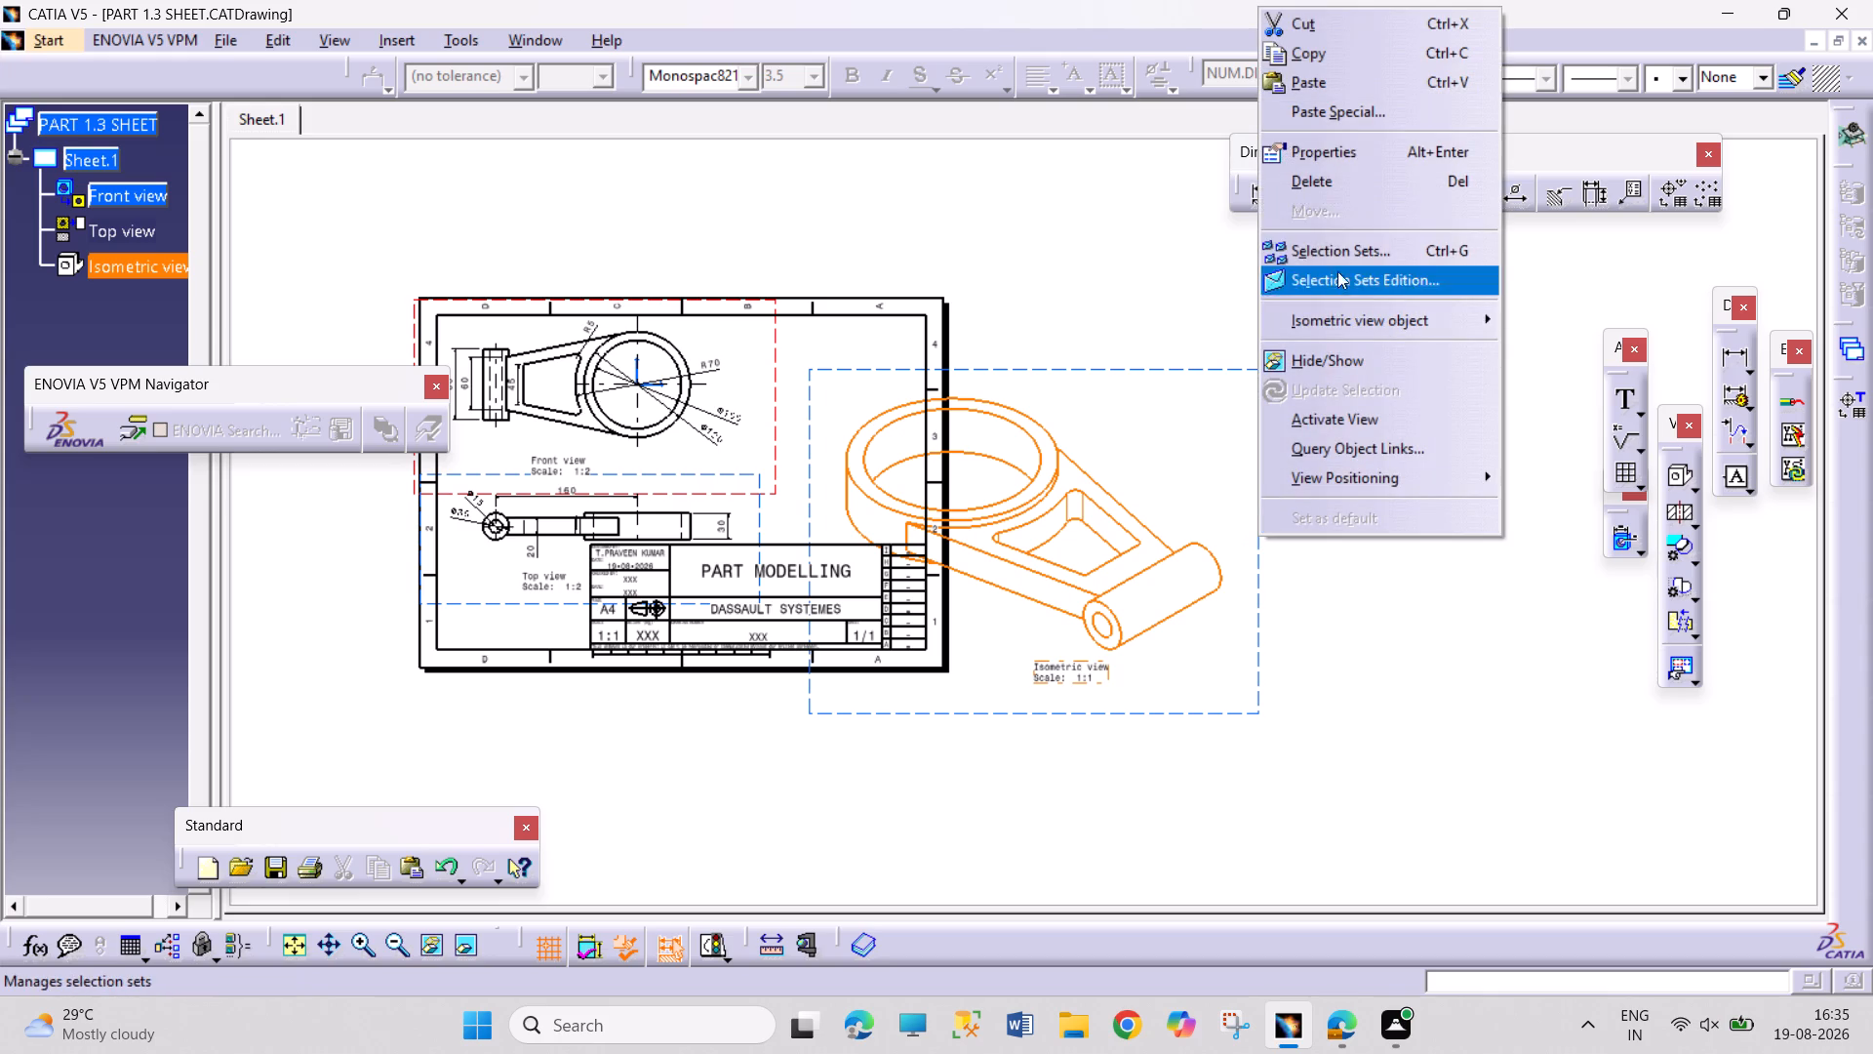
{"action": "left_click", "coordinate": [1360, 152]}
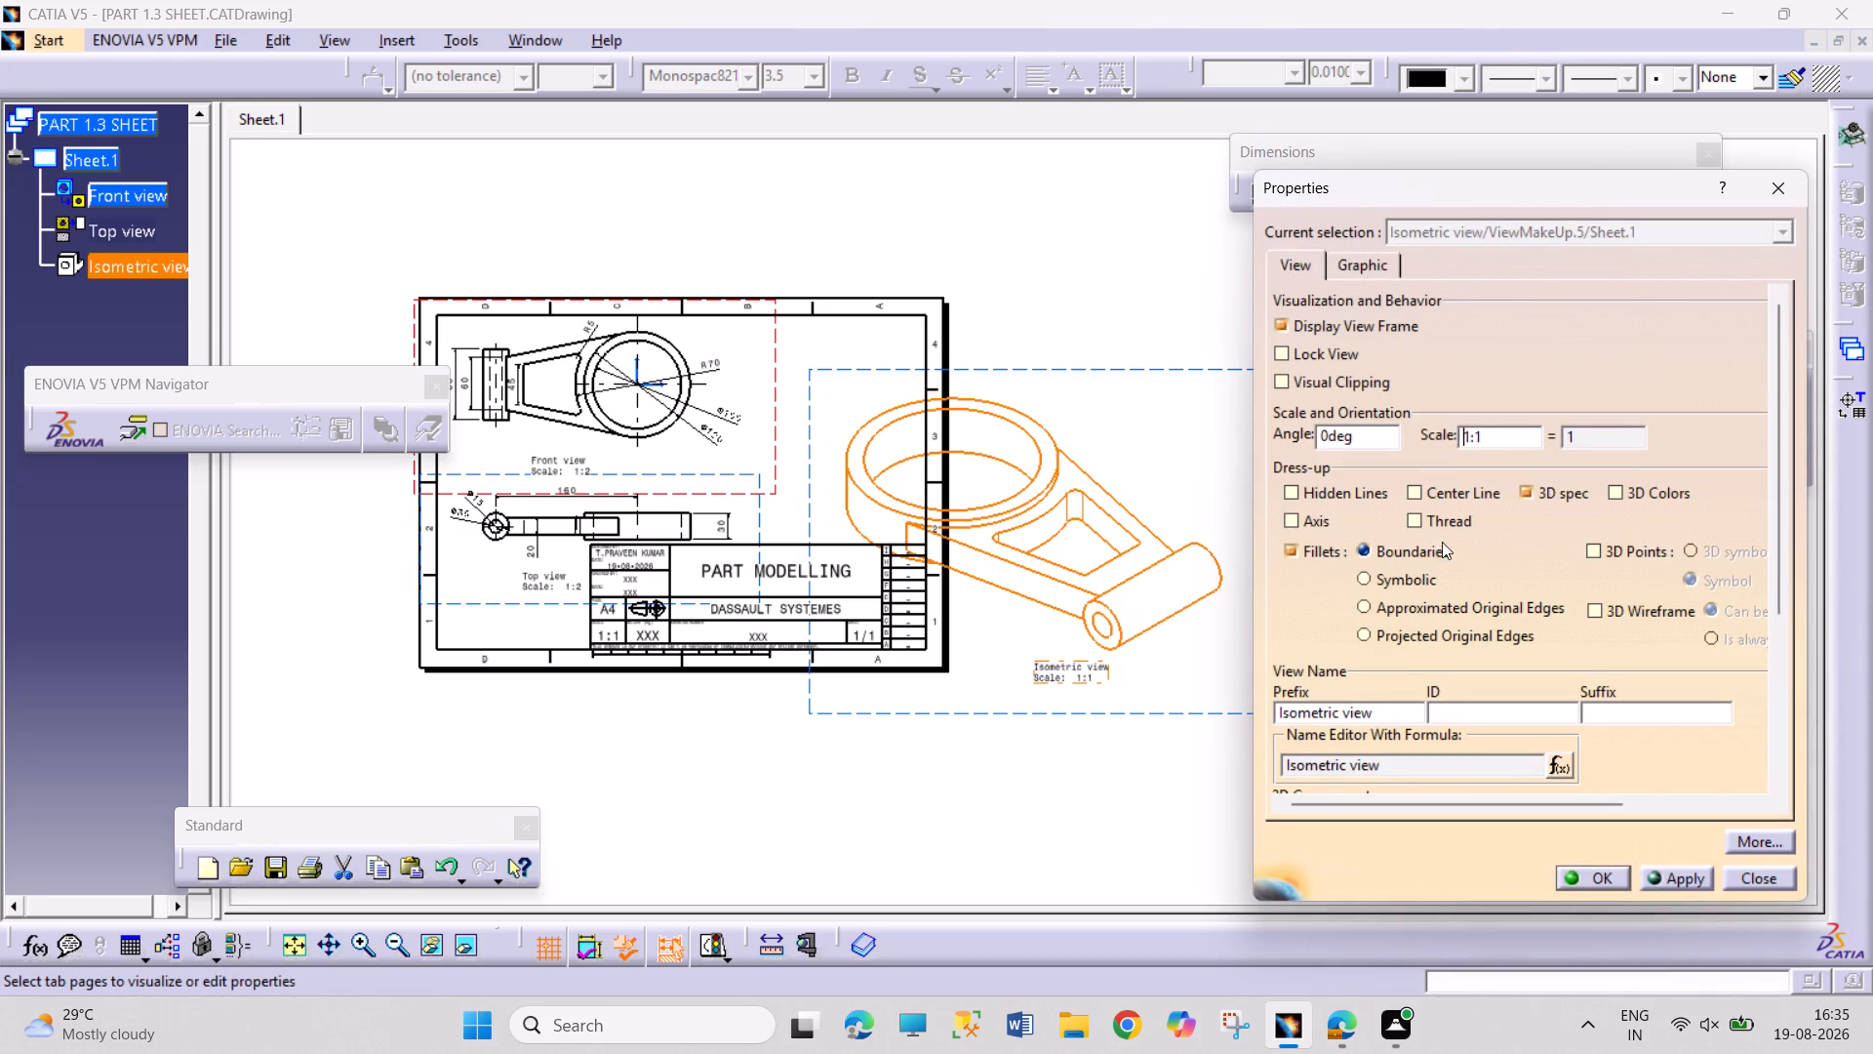
{"action": "left_click", "coordinate": [1483, 432]}
{"action": "key", "text": "BackSpace"}
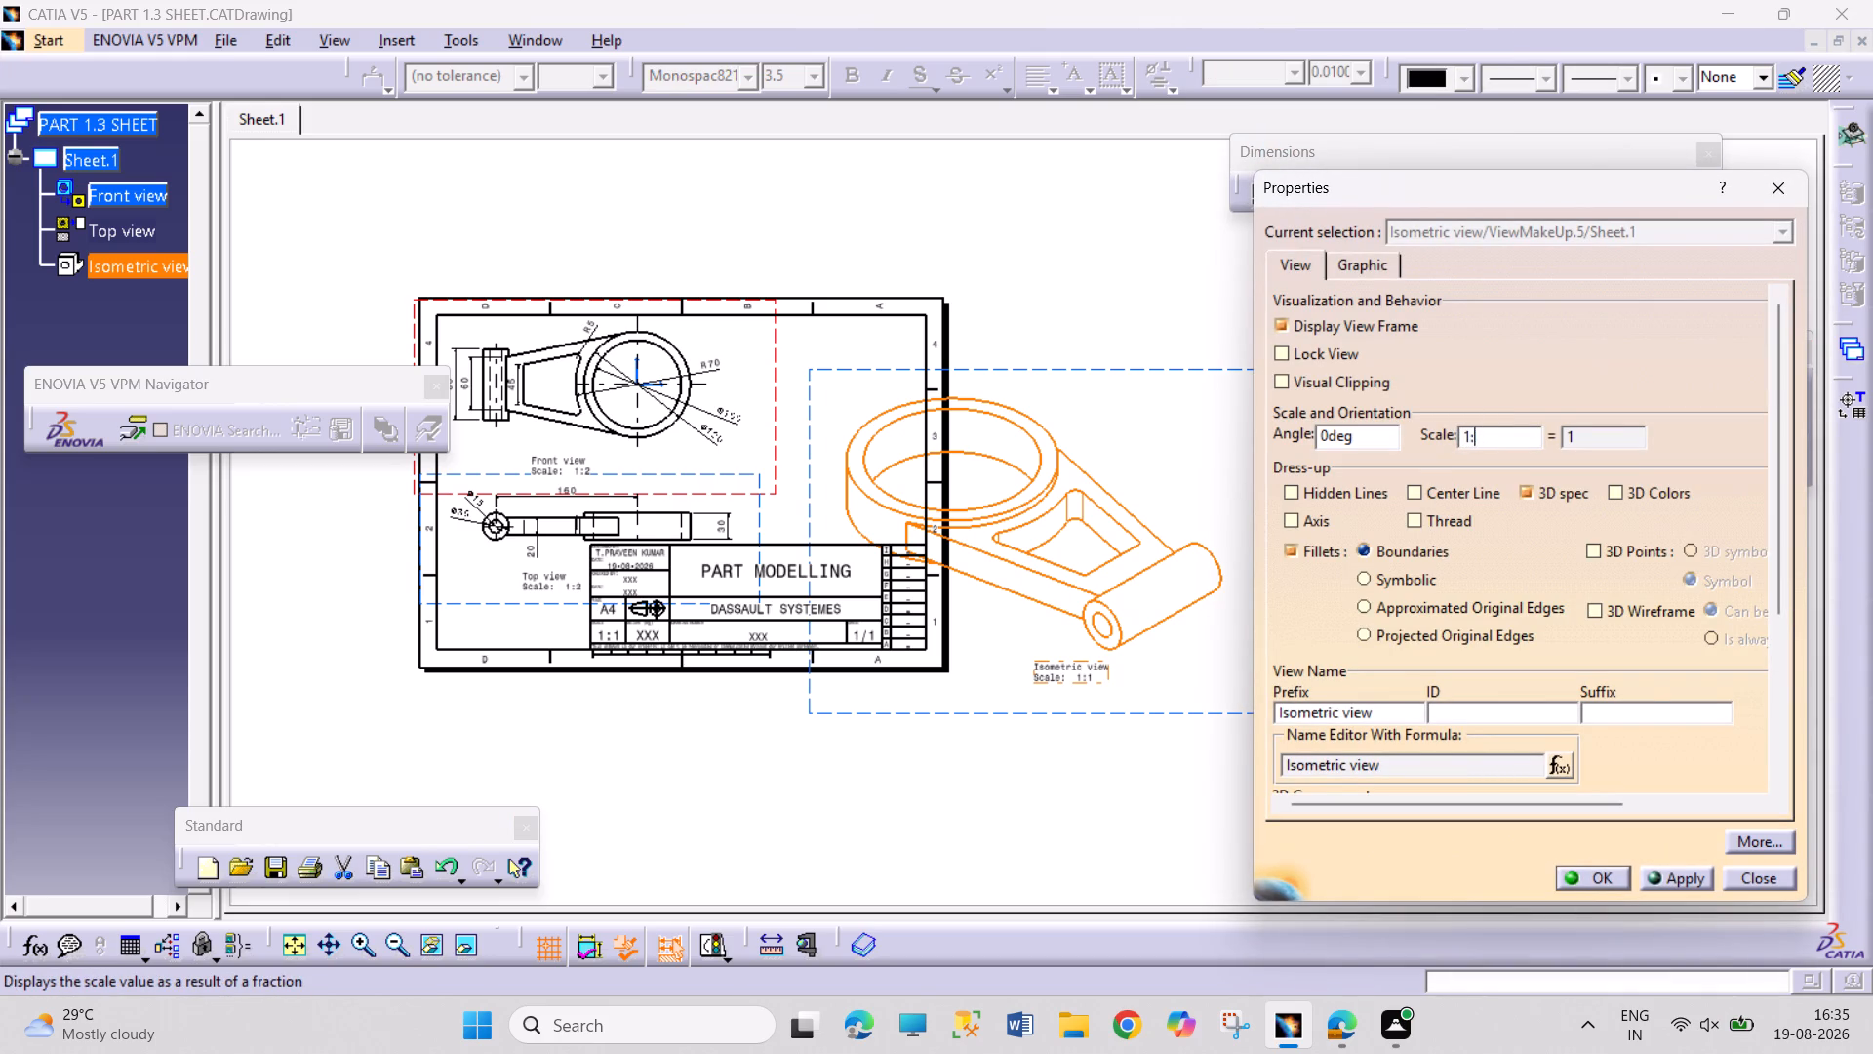
{"action": "key", "text": "2"}
{"action": "key", "text": "Return"}
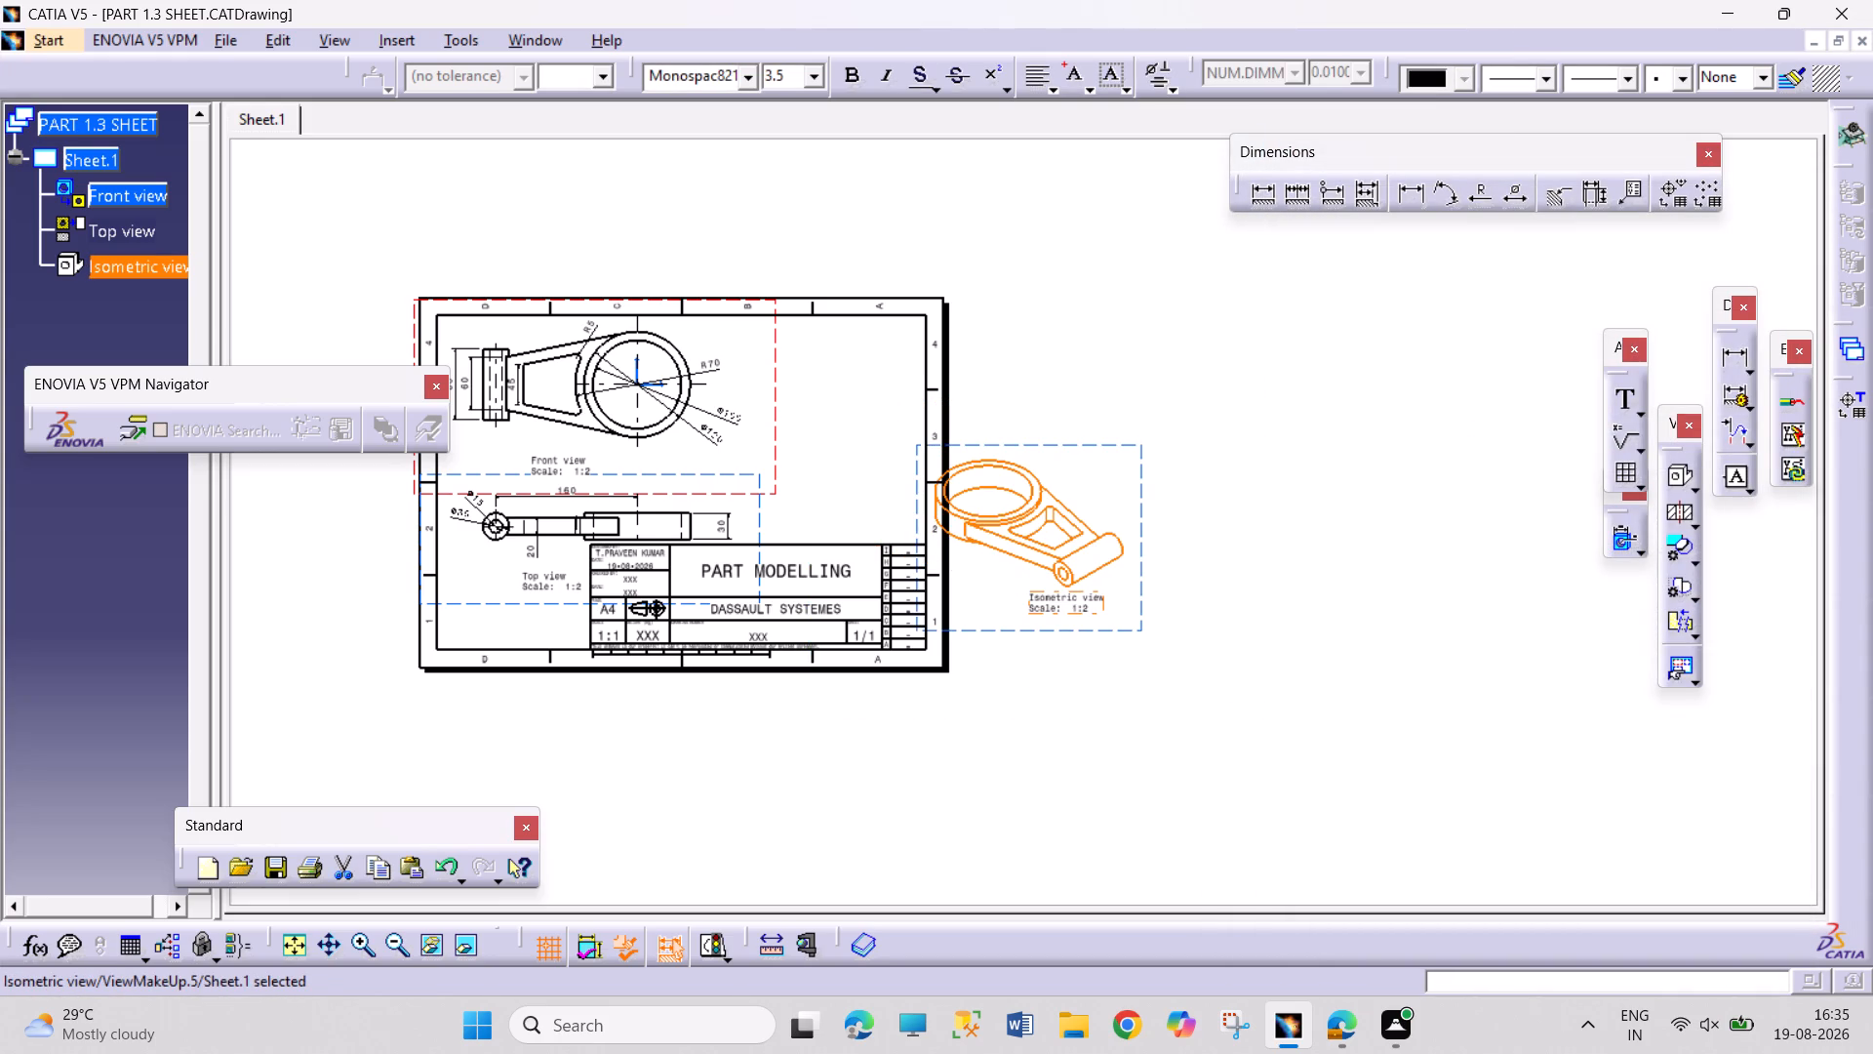
Move the isometric view into the empty sheet area beside the front view, above the title block.
{"action": "left_click_drag", "start_coordinate": [1141, 580], "coordinate": [942, 488]}
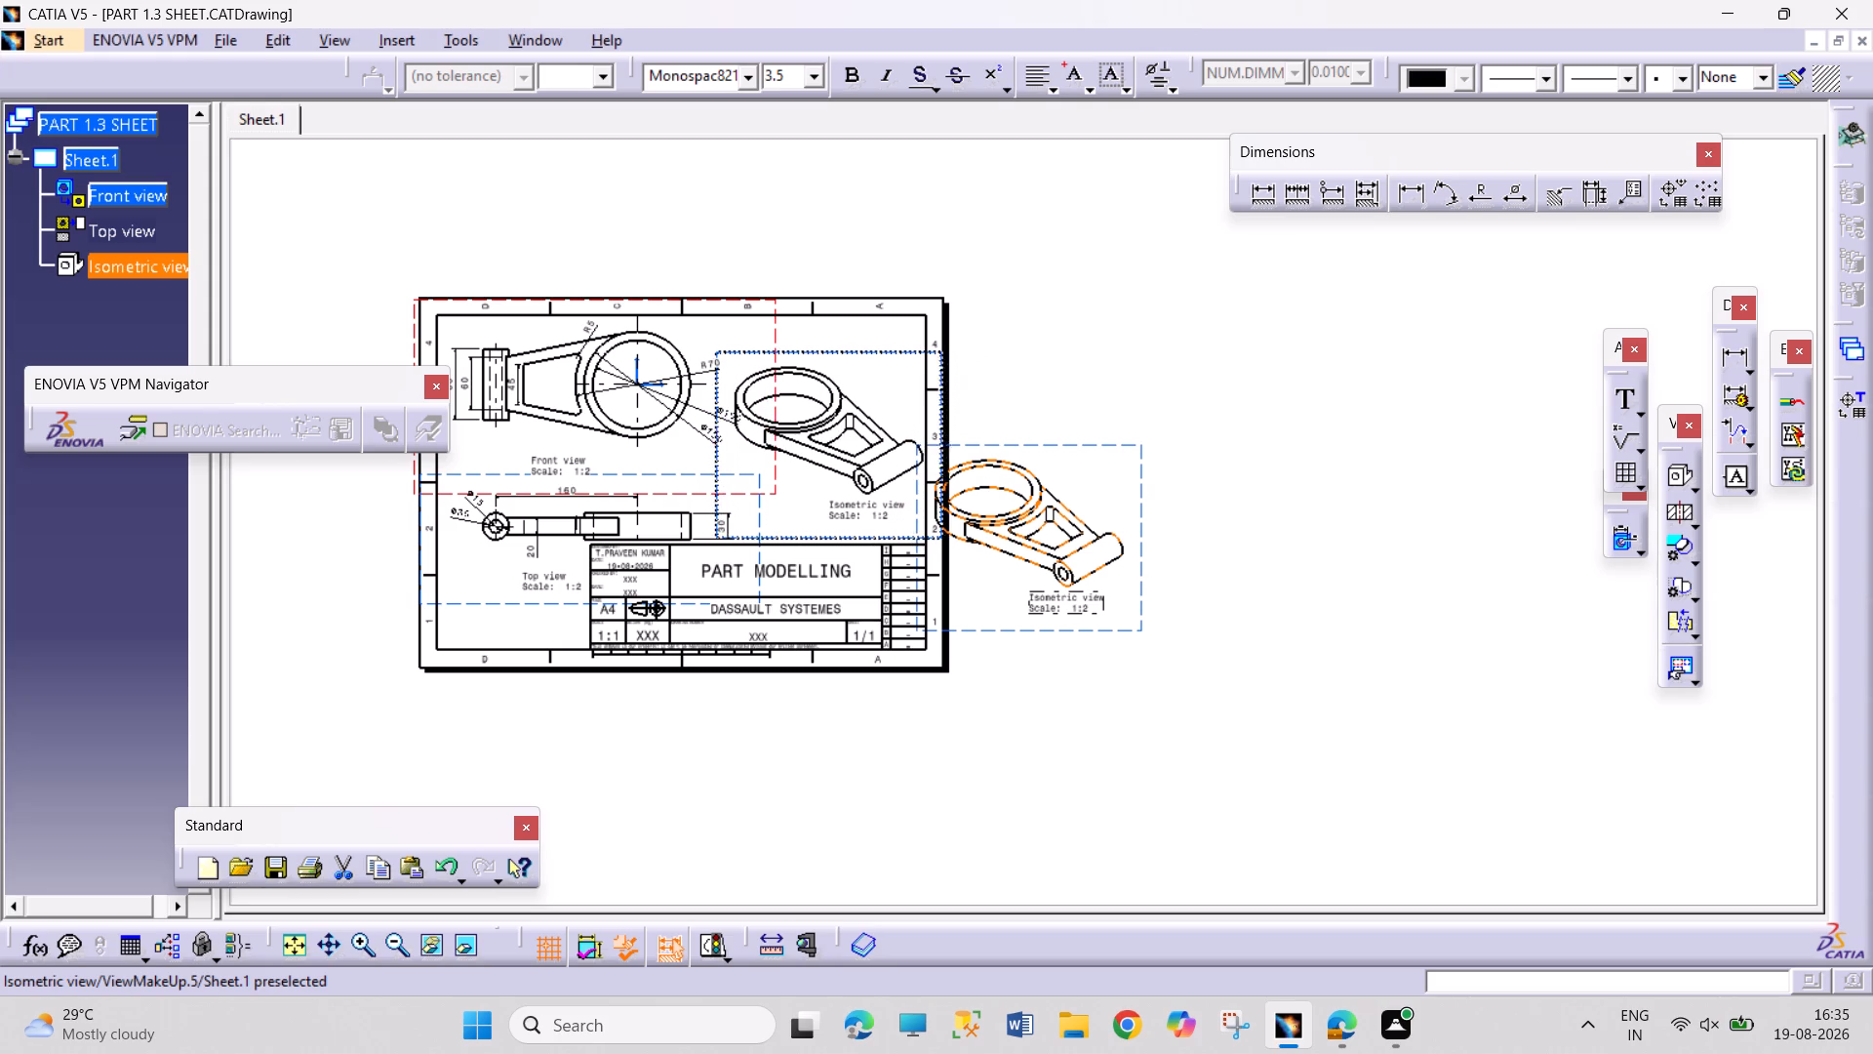
{"action": "left_click_drag", "start_coordinate": [942, 488], "coordinate": [940, 463]}
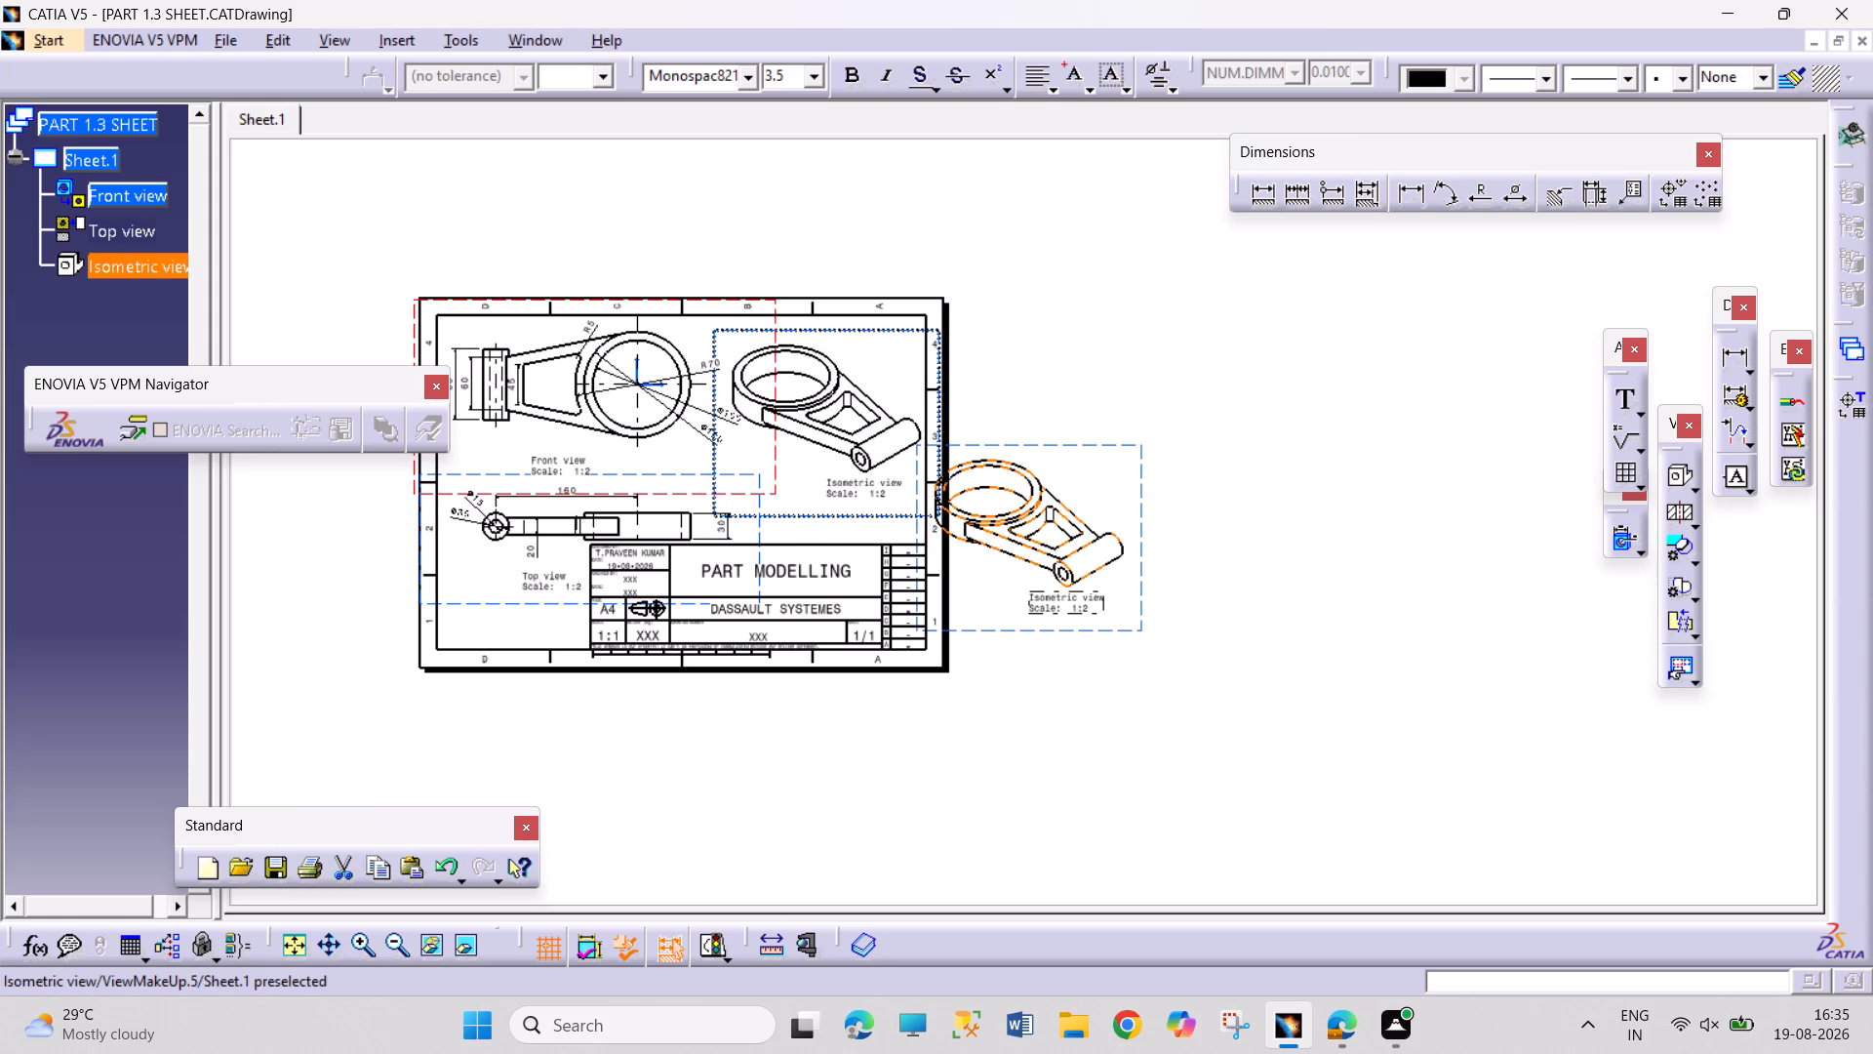
{"action": "left_click_drag", "start_coordinate": [940, 463], "coordinate": [936, 453]}
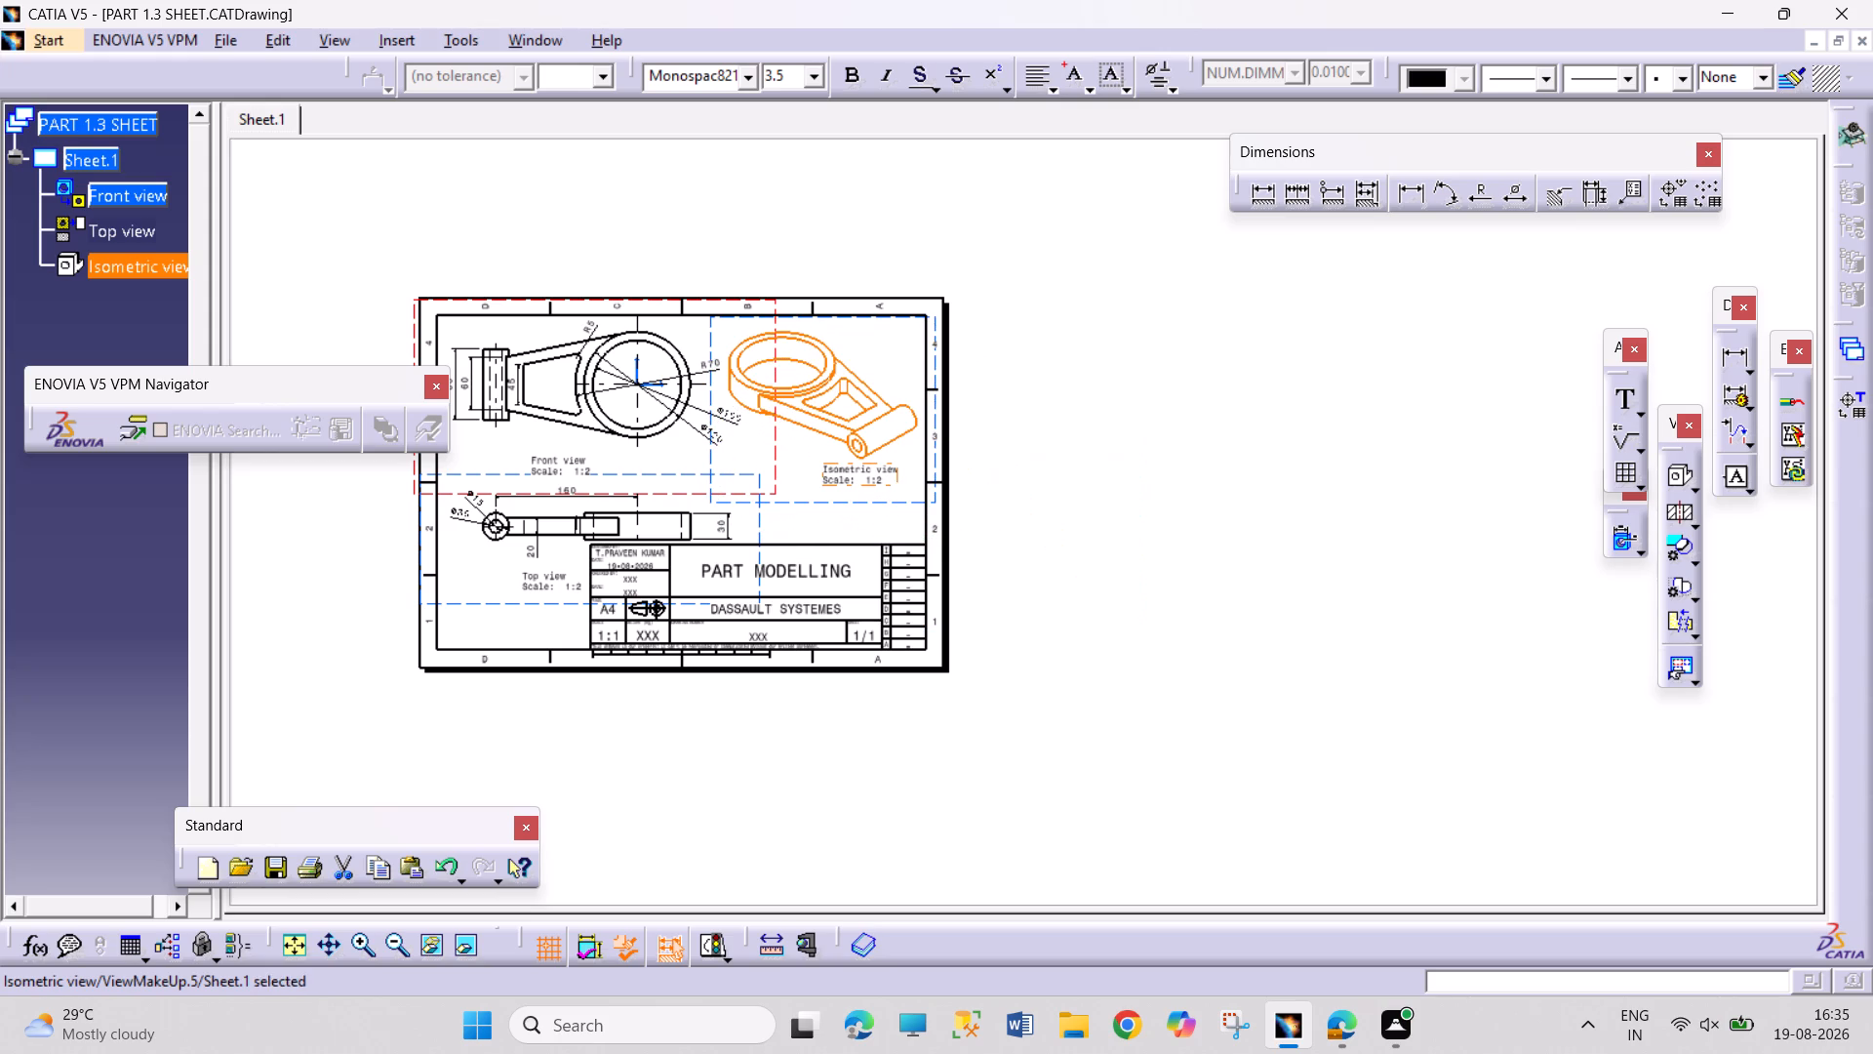
{"action": "left_click", "coordinate": [1104, 494]}
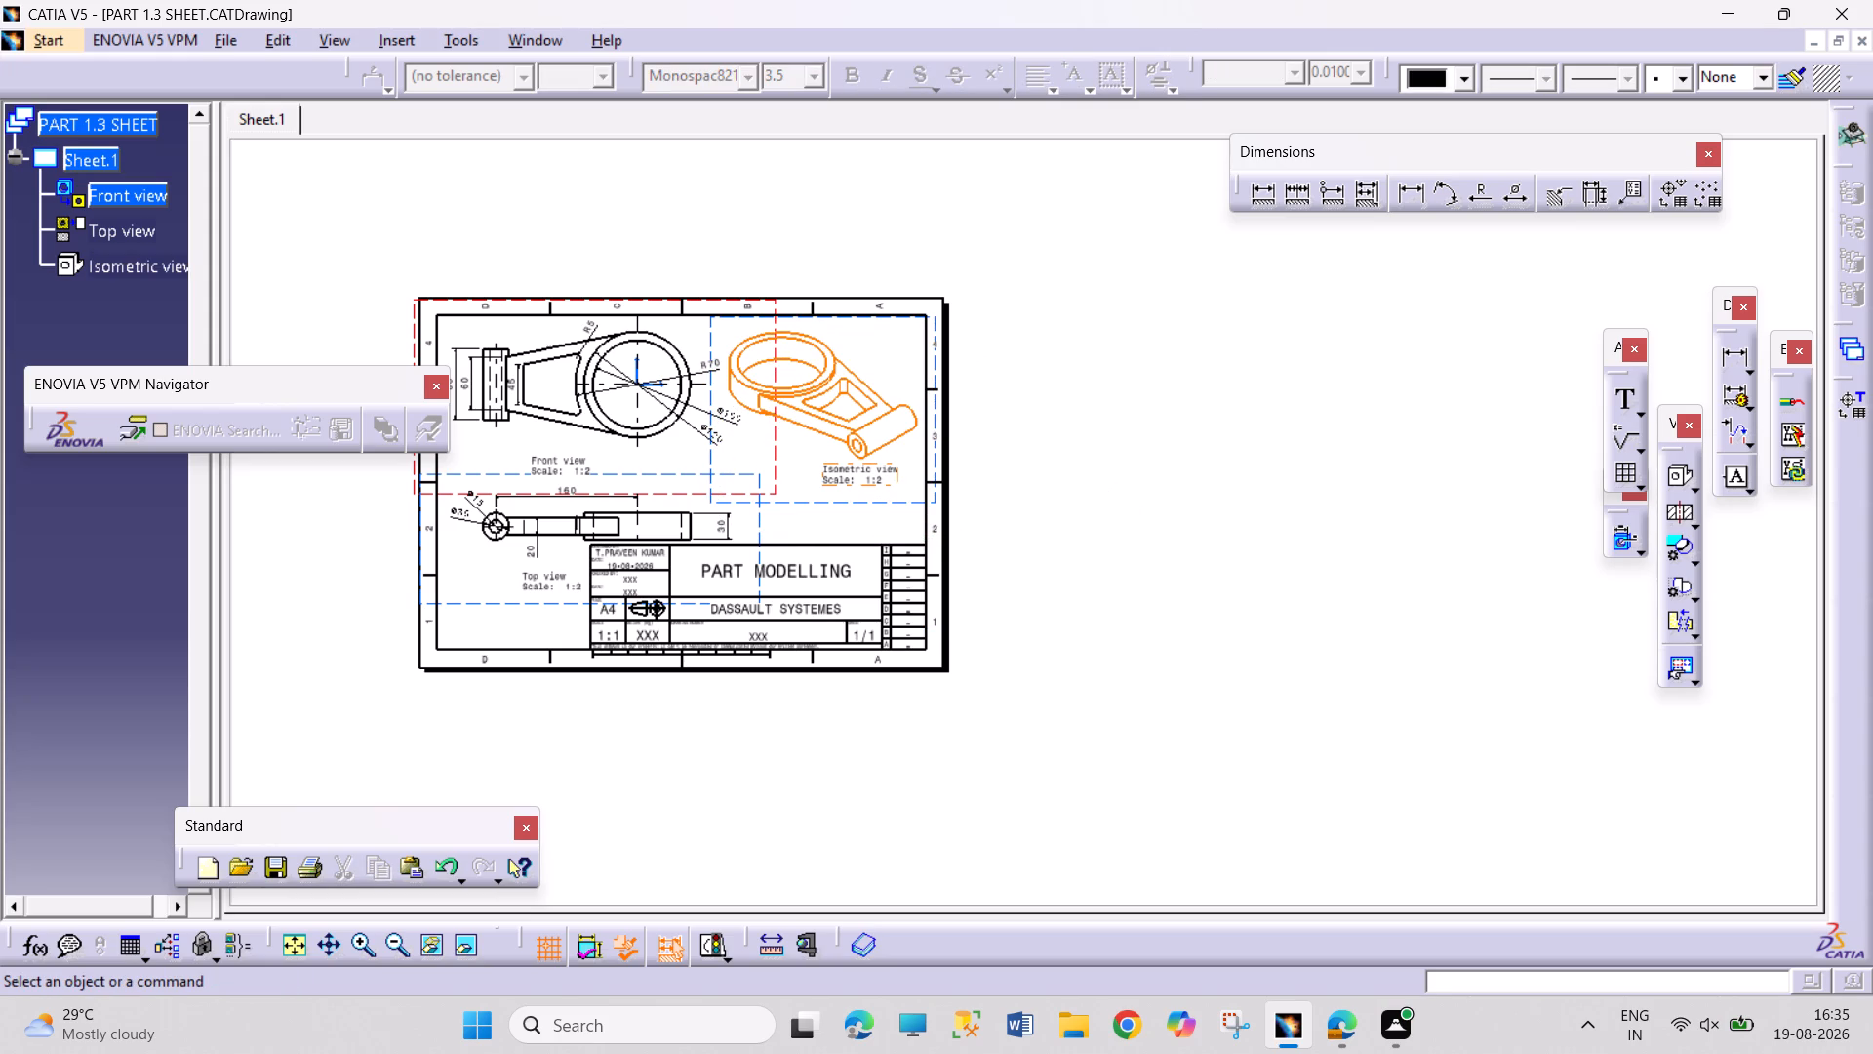
Save the PART 1.3 SHEET drawing.
{"action": "key", "text": "ctrl+s"}
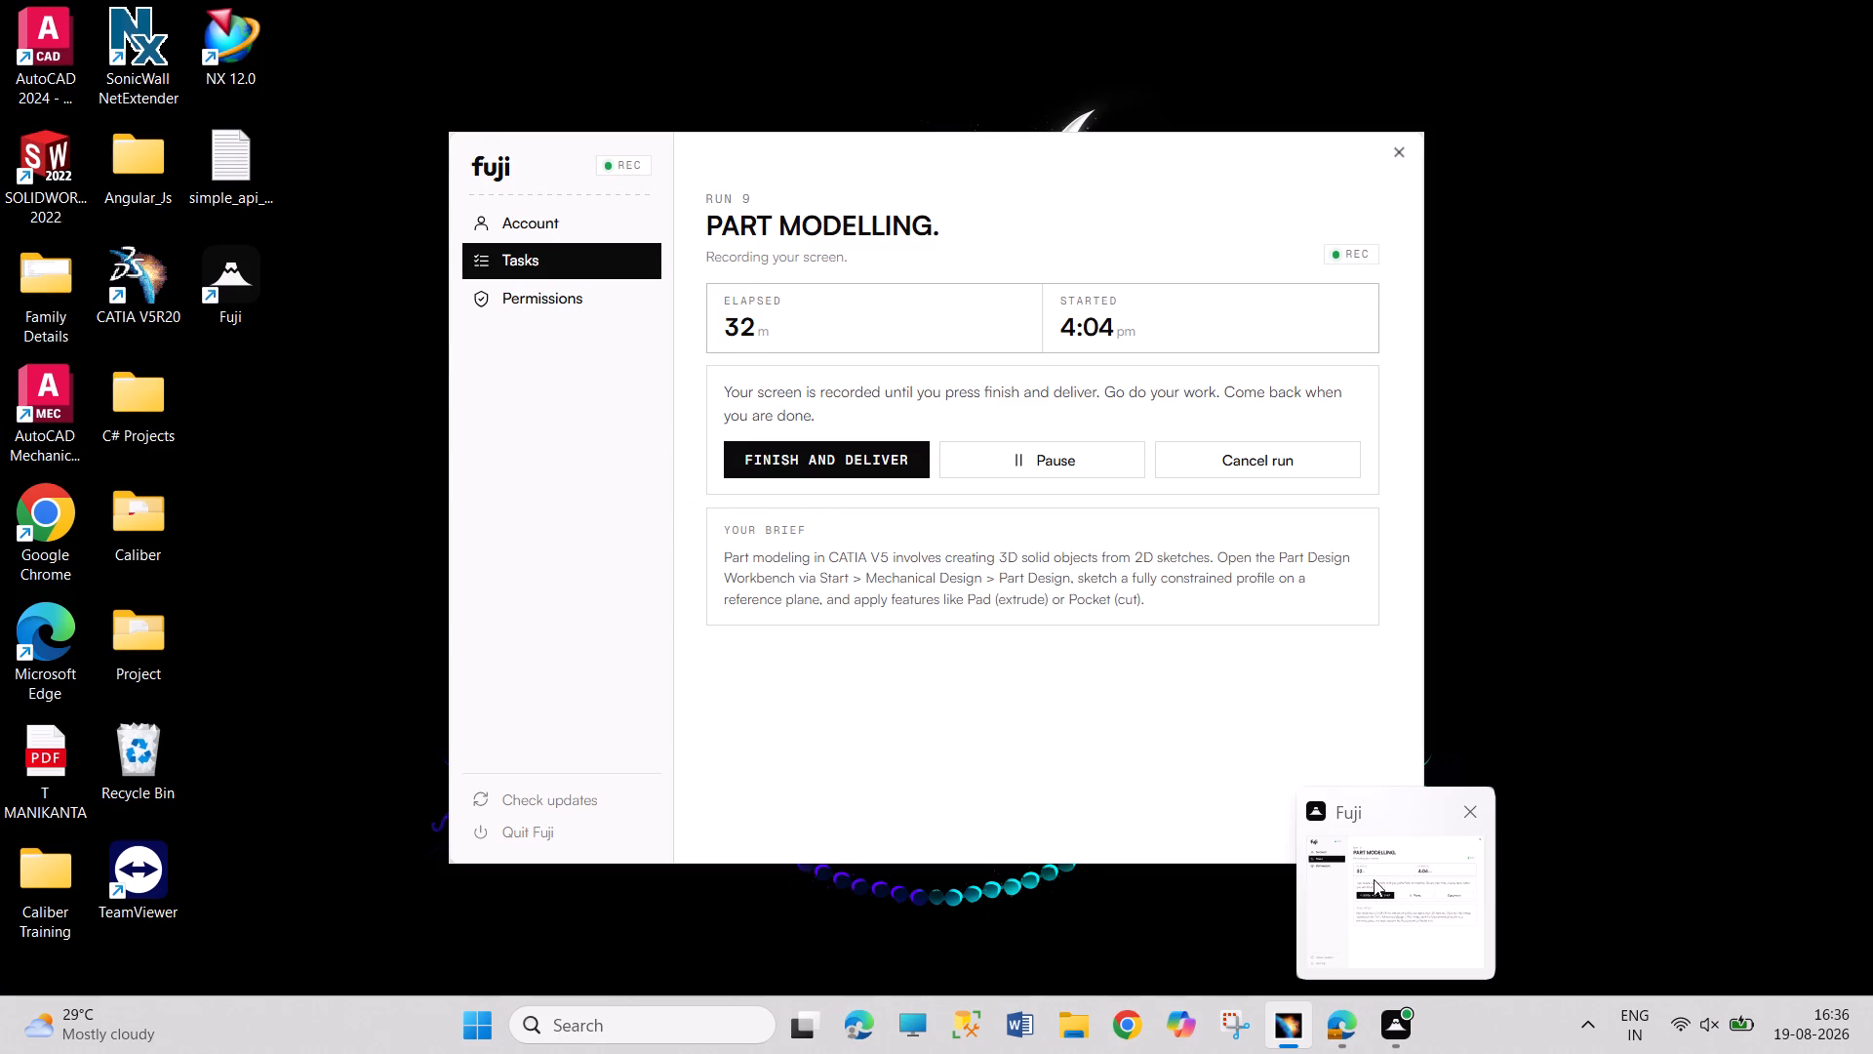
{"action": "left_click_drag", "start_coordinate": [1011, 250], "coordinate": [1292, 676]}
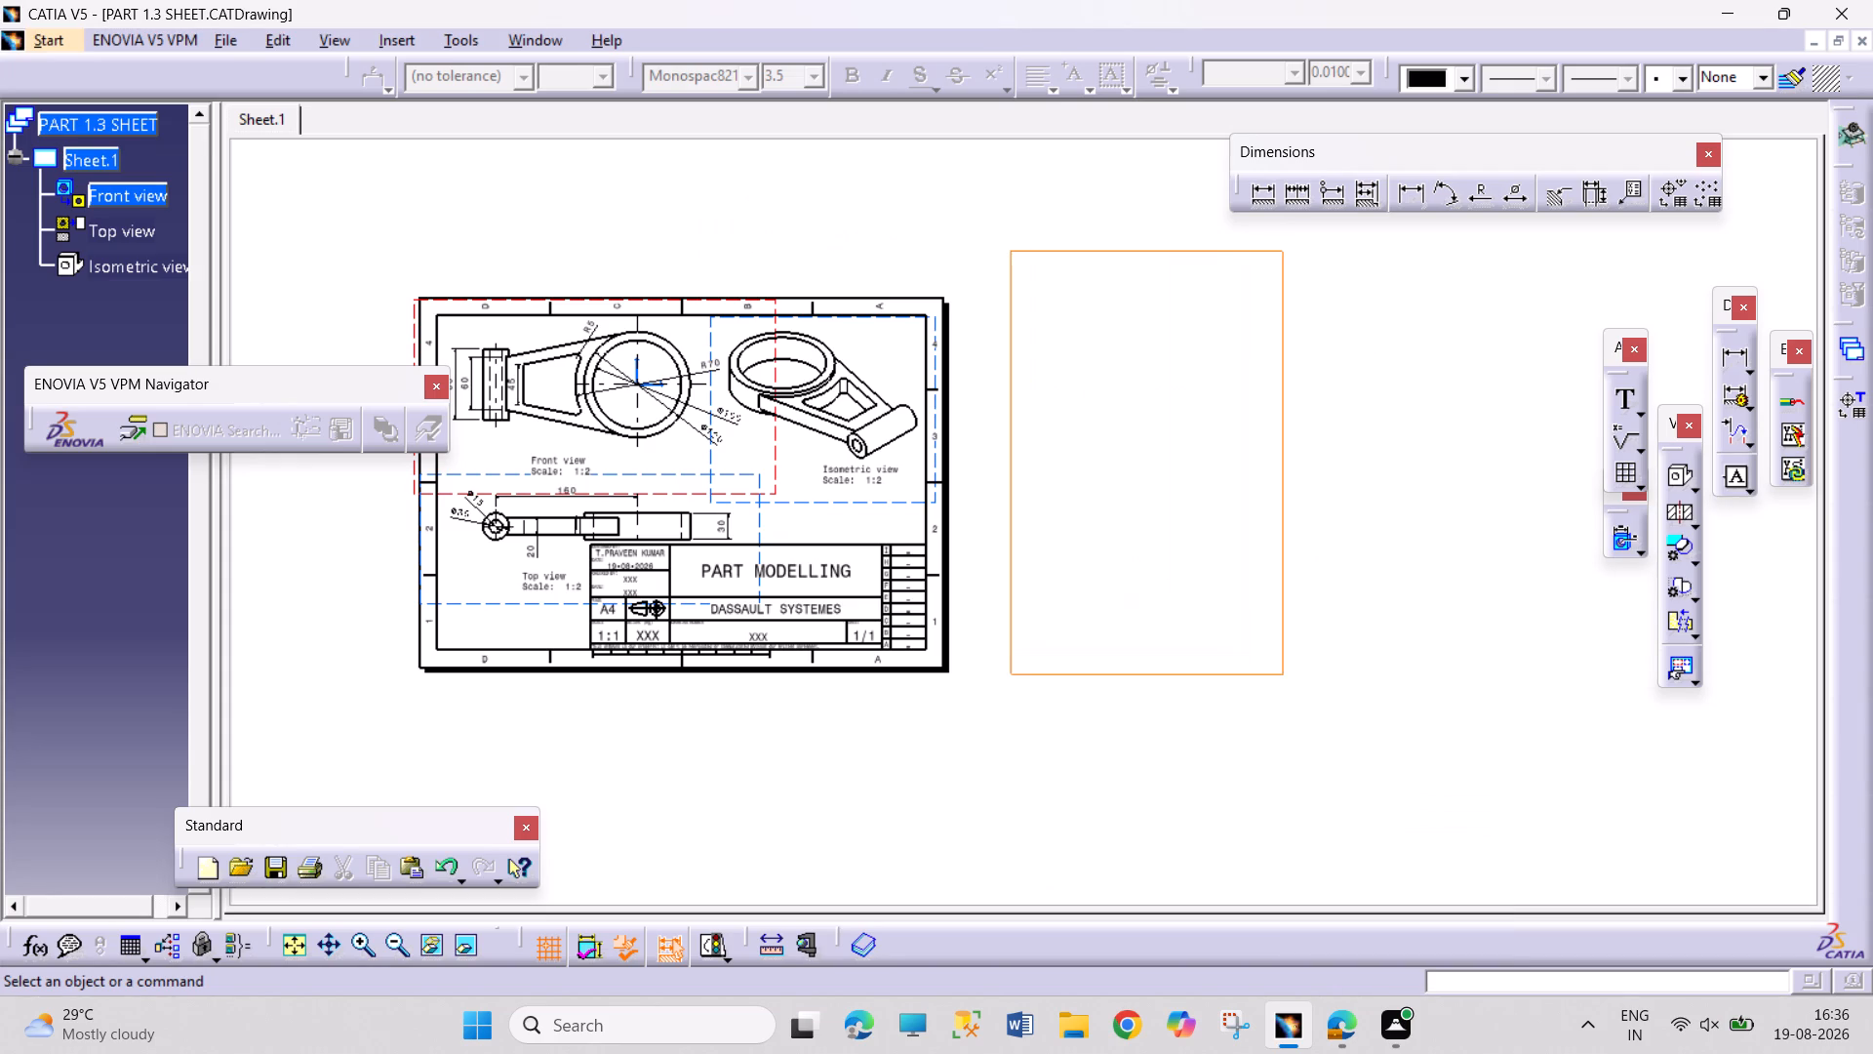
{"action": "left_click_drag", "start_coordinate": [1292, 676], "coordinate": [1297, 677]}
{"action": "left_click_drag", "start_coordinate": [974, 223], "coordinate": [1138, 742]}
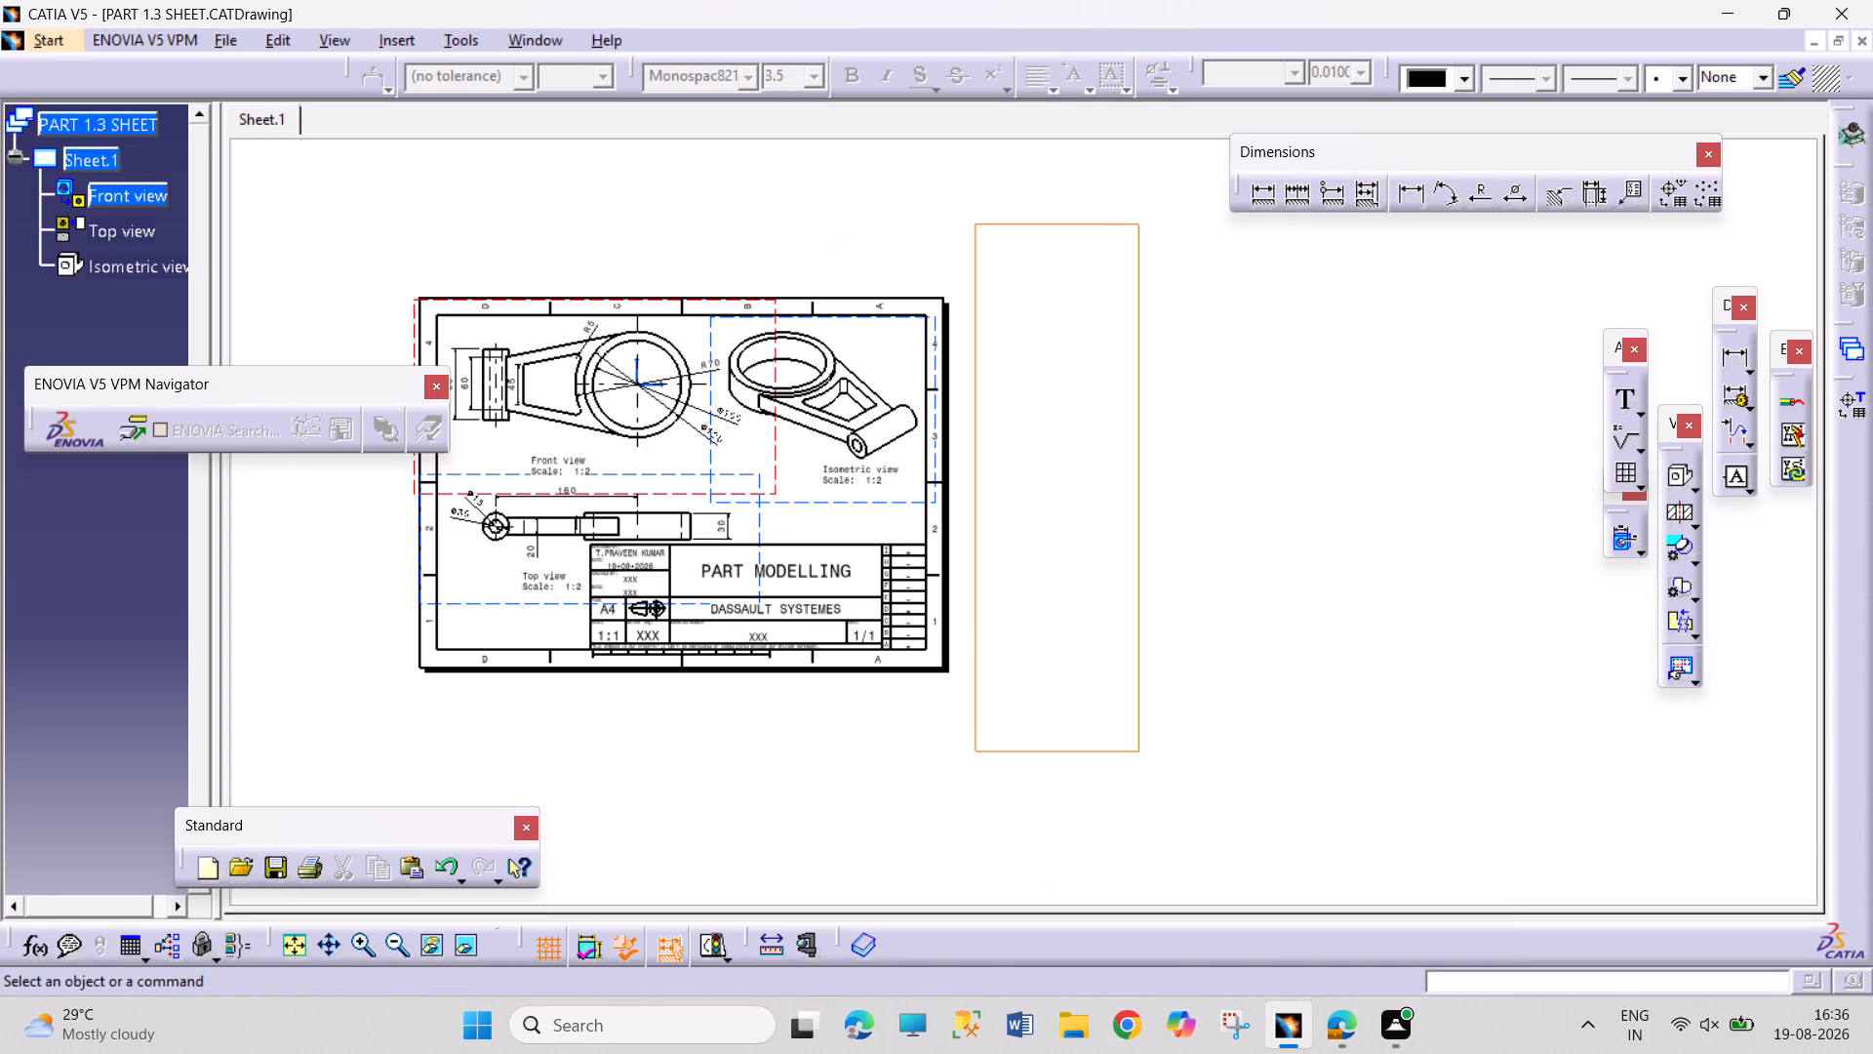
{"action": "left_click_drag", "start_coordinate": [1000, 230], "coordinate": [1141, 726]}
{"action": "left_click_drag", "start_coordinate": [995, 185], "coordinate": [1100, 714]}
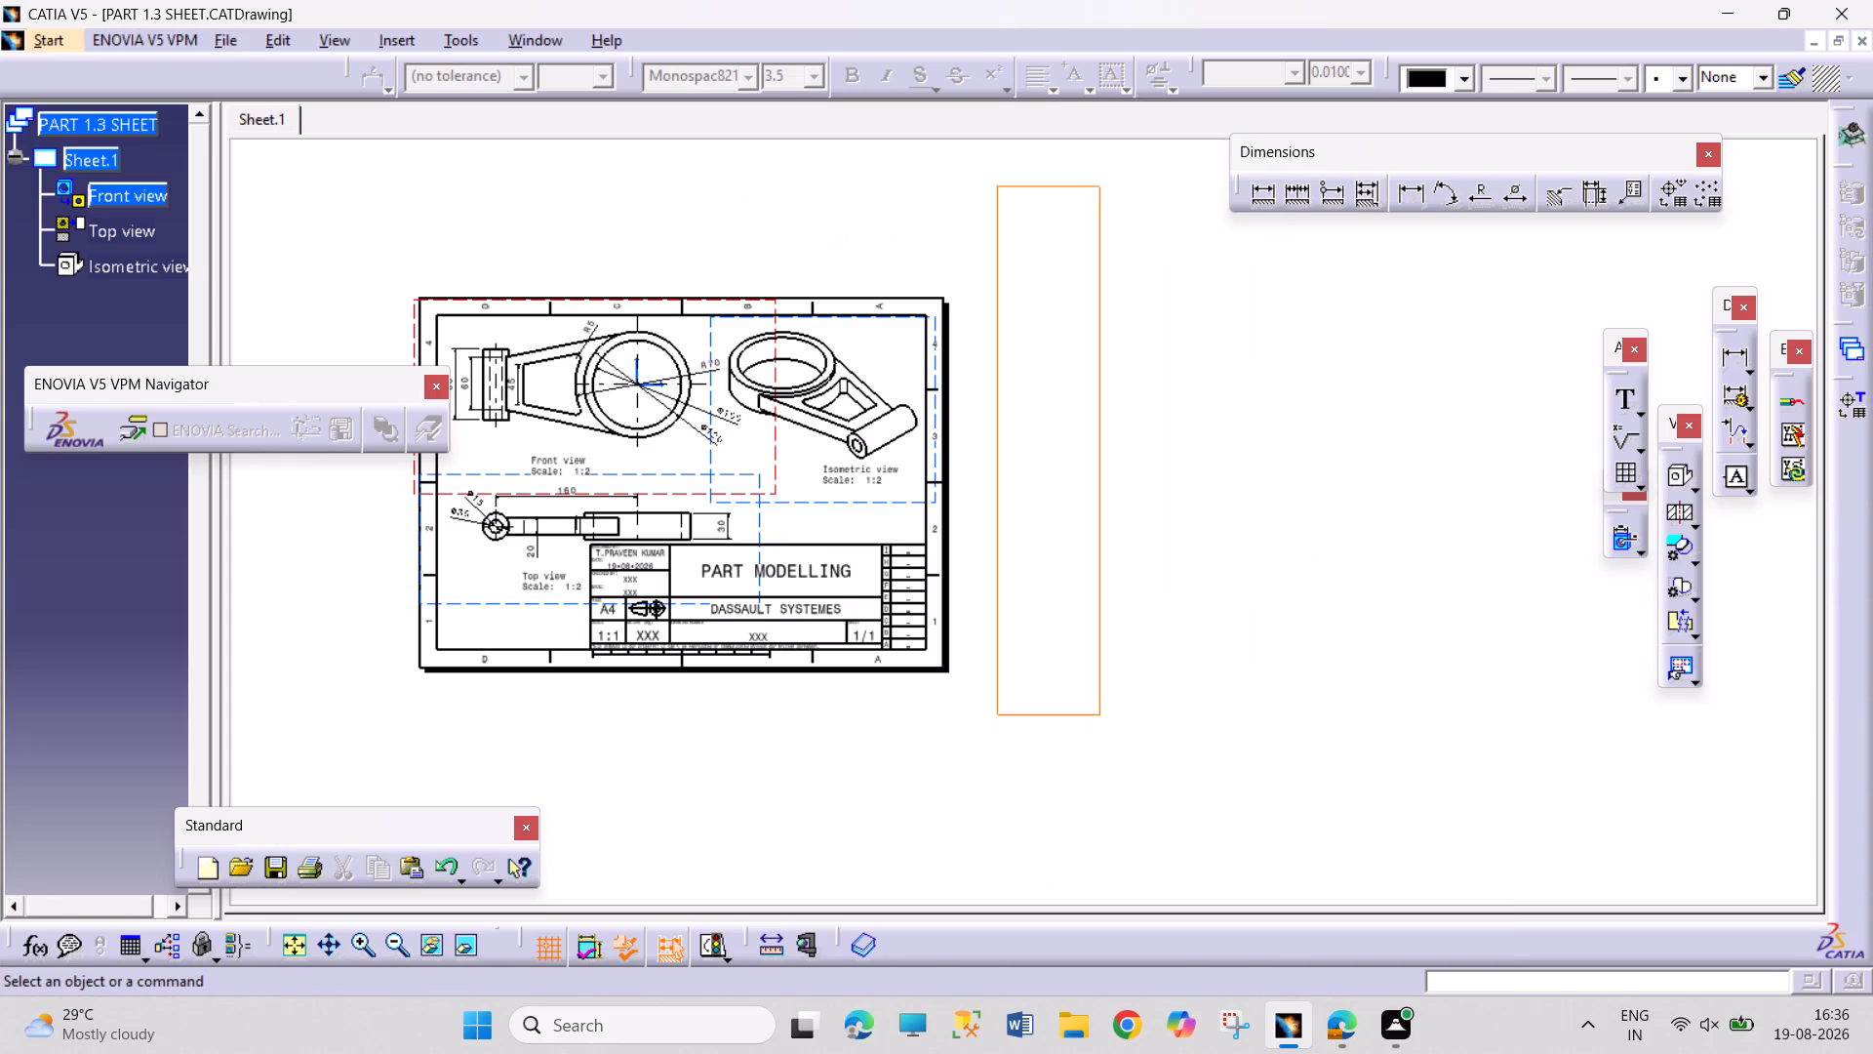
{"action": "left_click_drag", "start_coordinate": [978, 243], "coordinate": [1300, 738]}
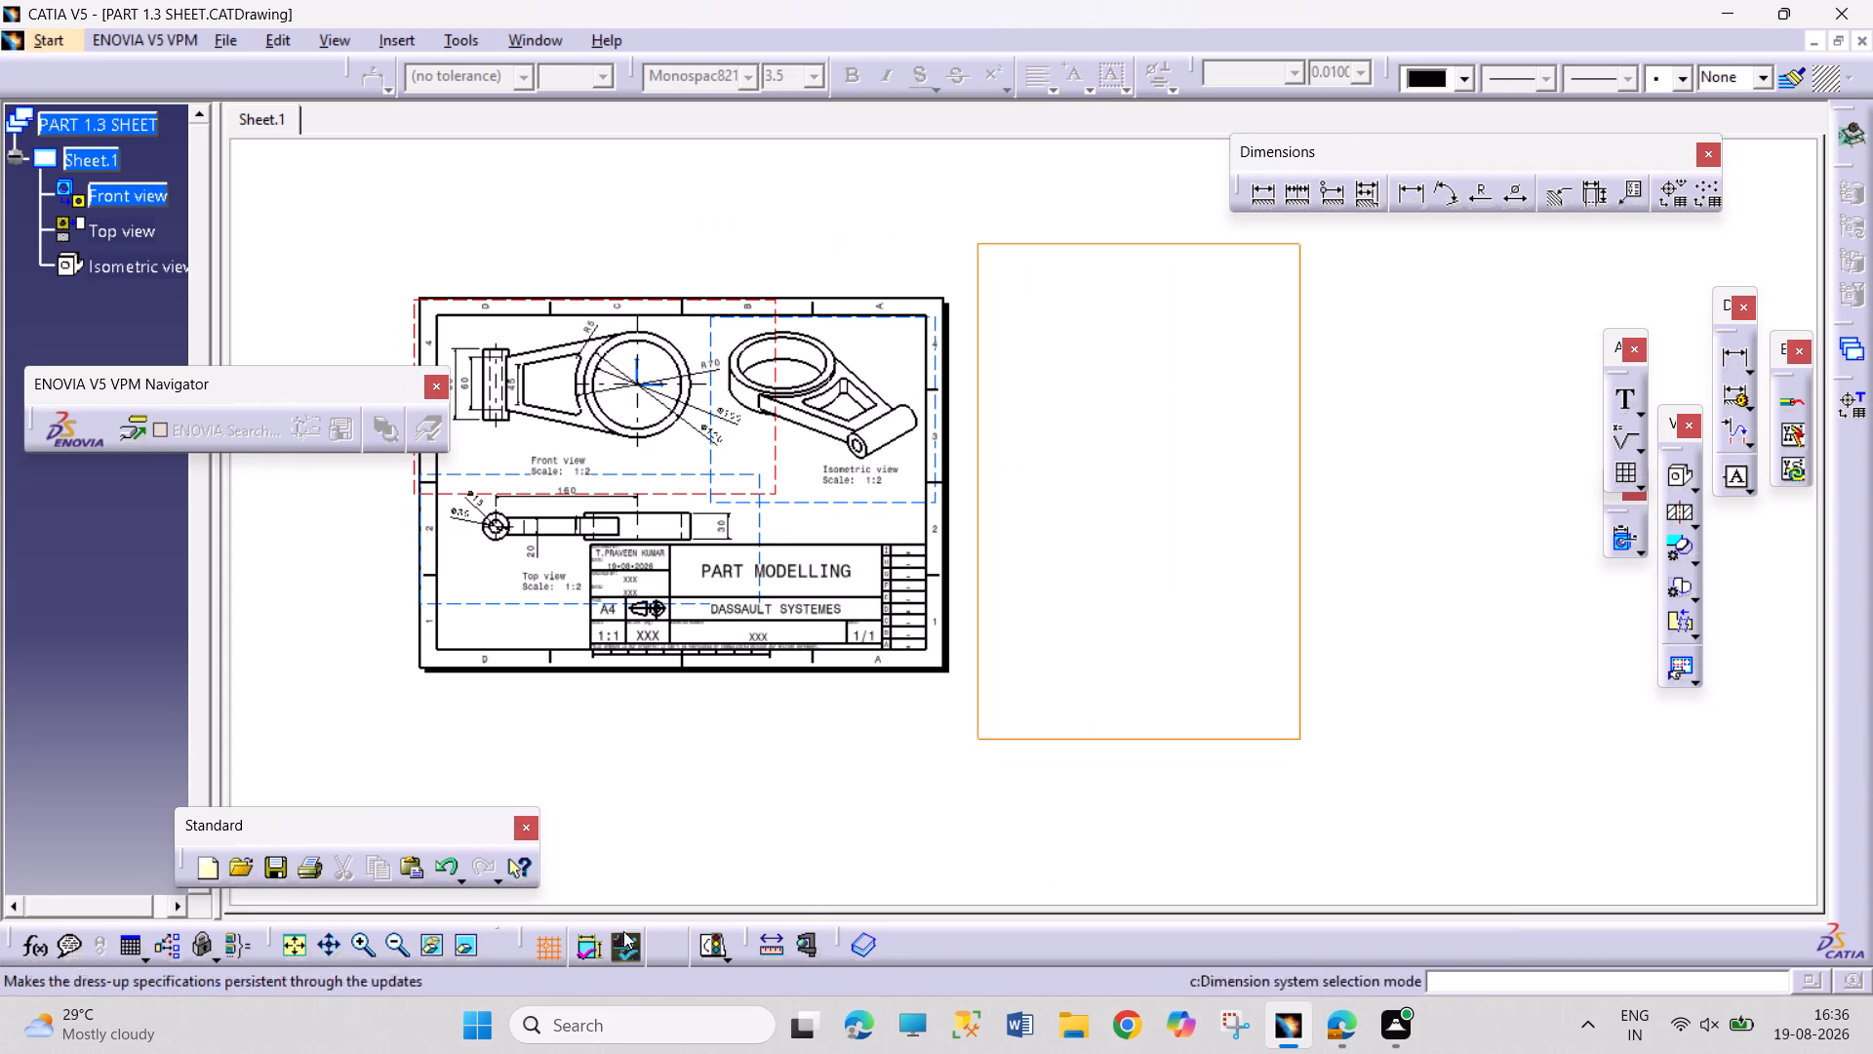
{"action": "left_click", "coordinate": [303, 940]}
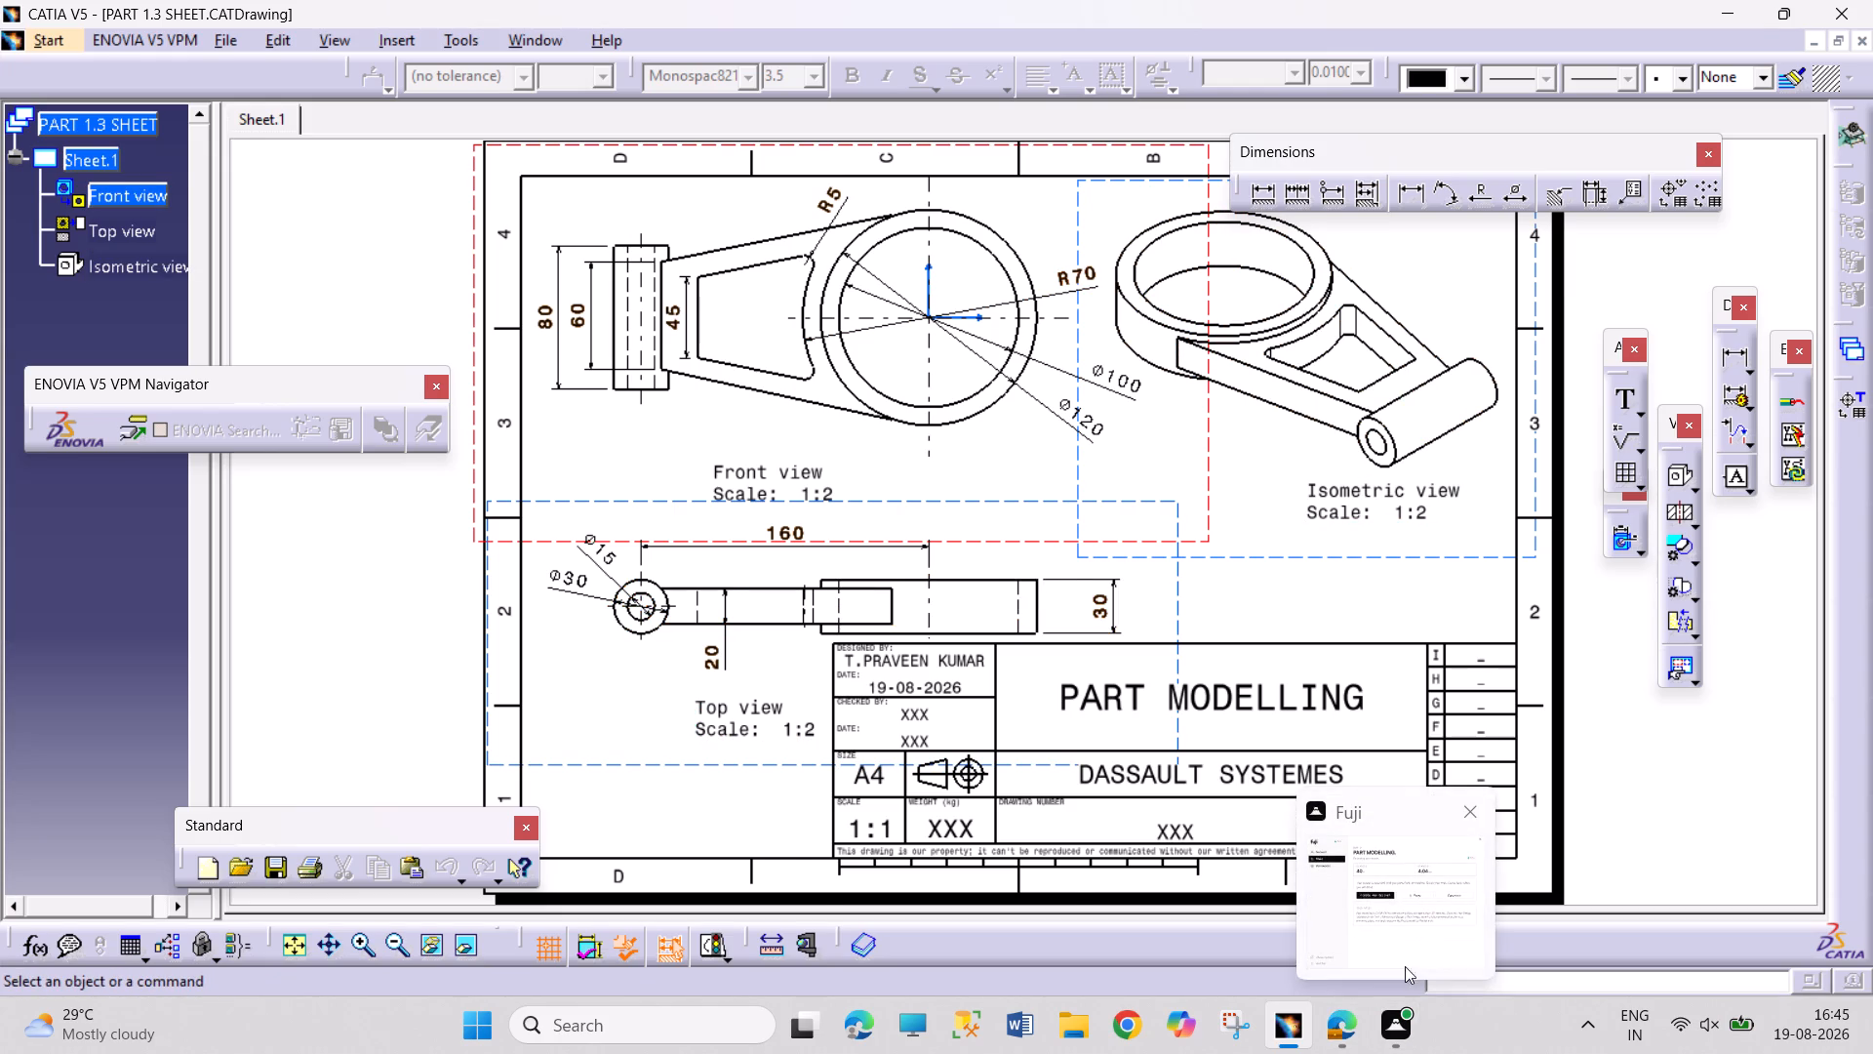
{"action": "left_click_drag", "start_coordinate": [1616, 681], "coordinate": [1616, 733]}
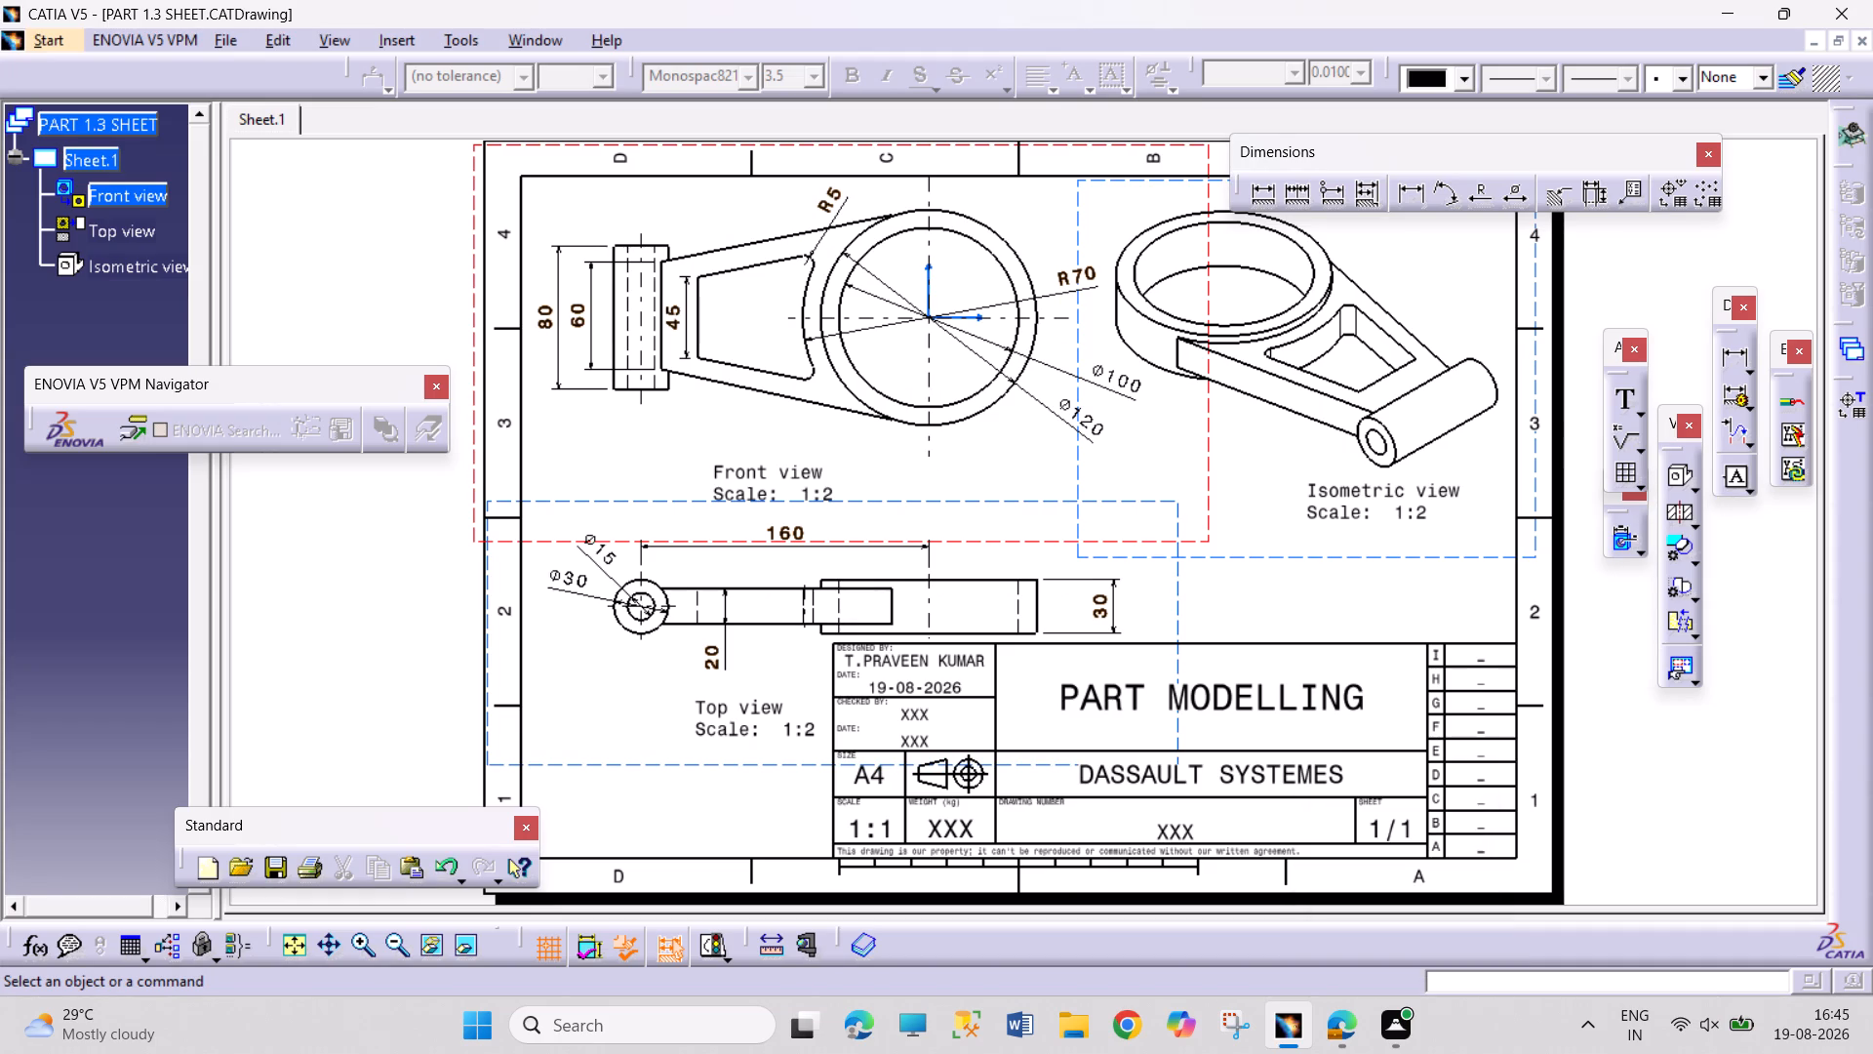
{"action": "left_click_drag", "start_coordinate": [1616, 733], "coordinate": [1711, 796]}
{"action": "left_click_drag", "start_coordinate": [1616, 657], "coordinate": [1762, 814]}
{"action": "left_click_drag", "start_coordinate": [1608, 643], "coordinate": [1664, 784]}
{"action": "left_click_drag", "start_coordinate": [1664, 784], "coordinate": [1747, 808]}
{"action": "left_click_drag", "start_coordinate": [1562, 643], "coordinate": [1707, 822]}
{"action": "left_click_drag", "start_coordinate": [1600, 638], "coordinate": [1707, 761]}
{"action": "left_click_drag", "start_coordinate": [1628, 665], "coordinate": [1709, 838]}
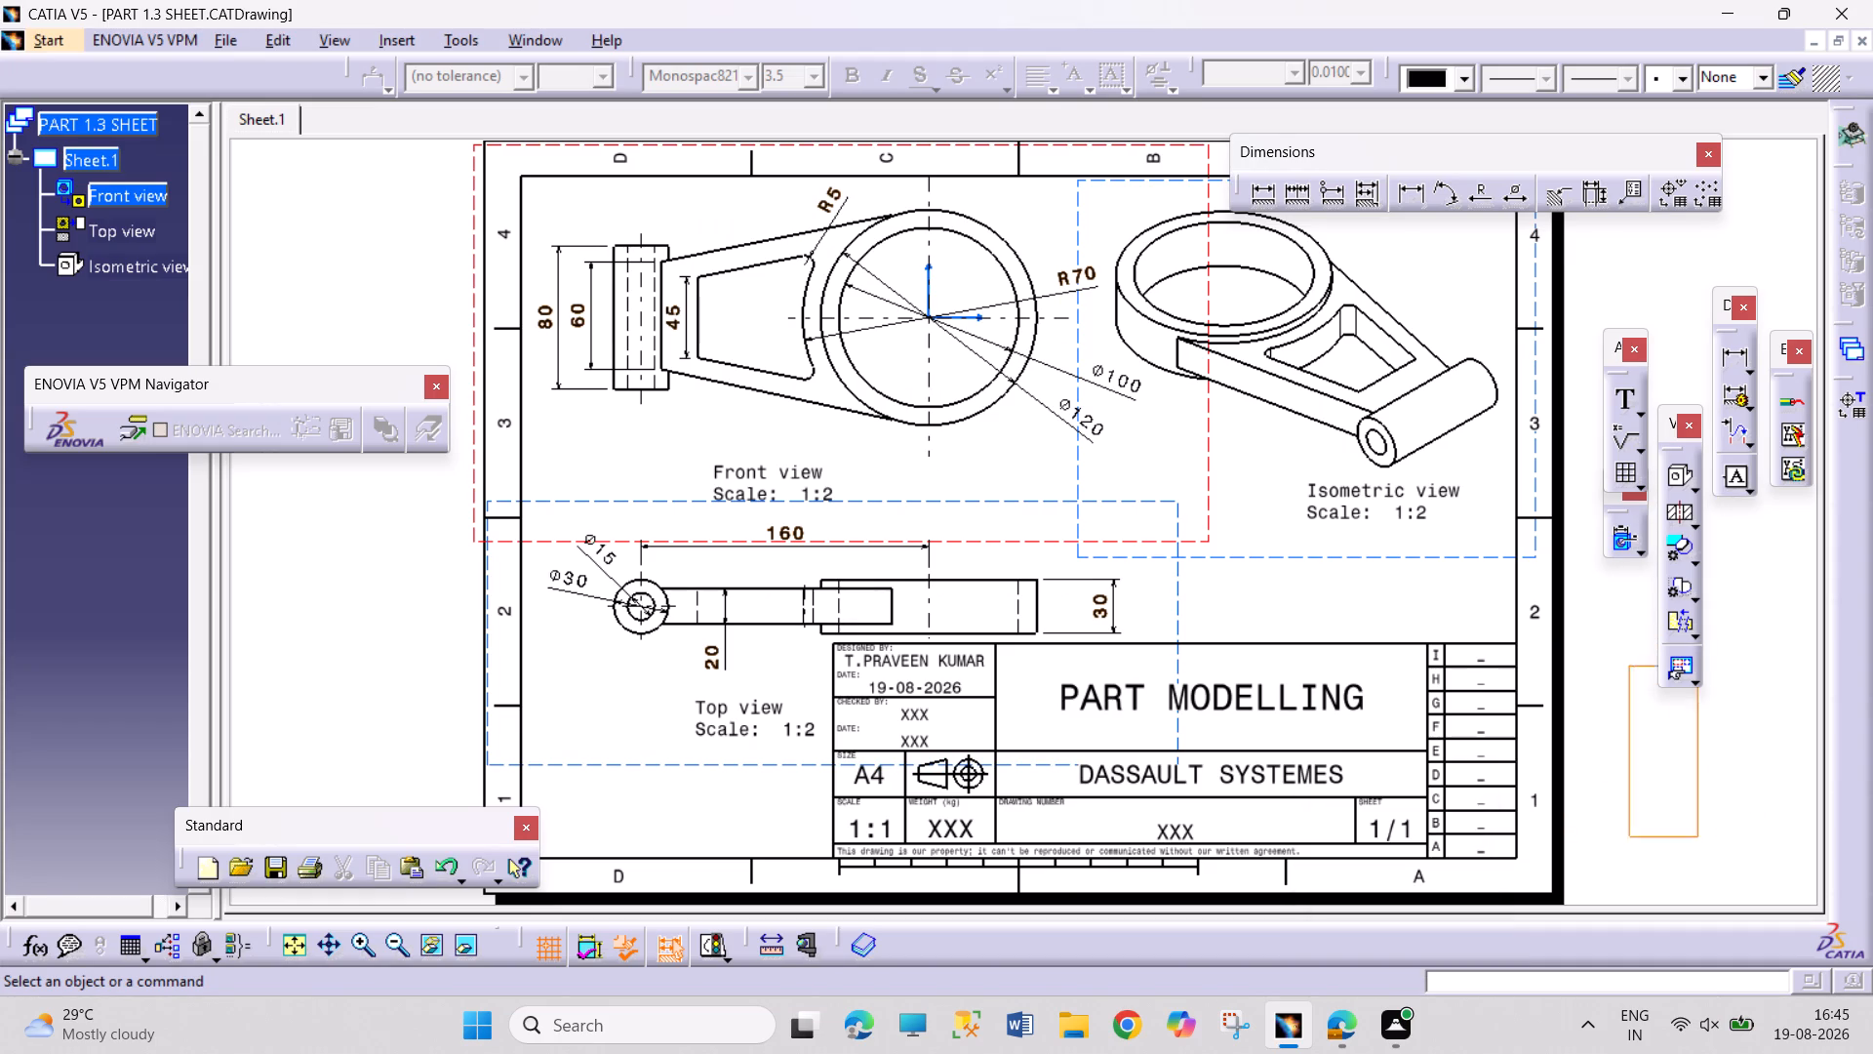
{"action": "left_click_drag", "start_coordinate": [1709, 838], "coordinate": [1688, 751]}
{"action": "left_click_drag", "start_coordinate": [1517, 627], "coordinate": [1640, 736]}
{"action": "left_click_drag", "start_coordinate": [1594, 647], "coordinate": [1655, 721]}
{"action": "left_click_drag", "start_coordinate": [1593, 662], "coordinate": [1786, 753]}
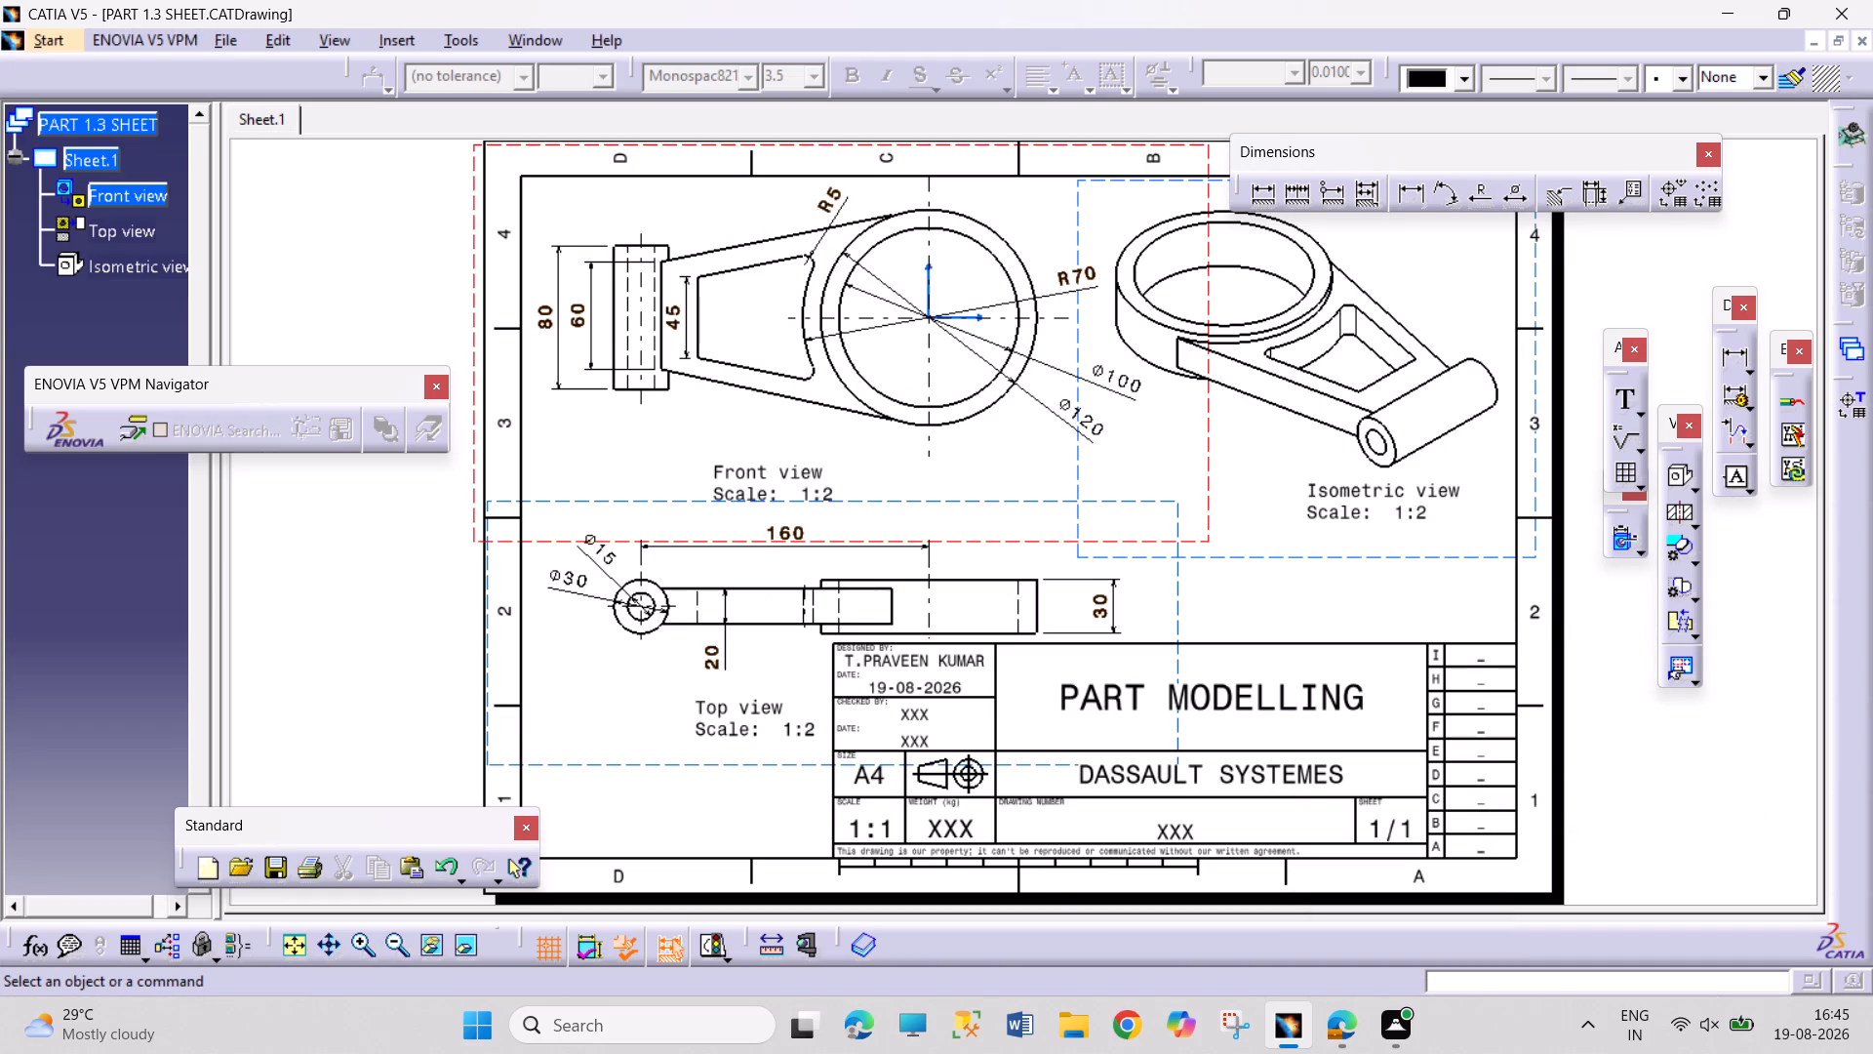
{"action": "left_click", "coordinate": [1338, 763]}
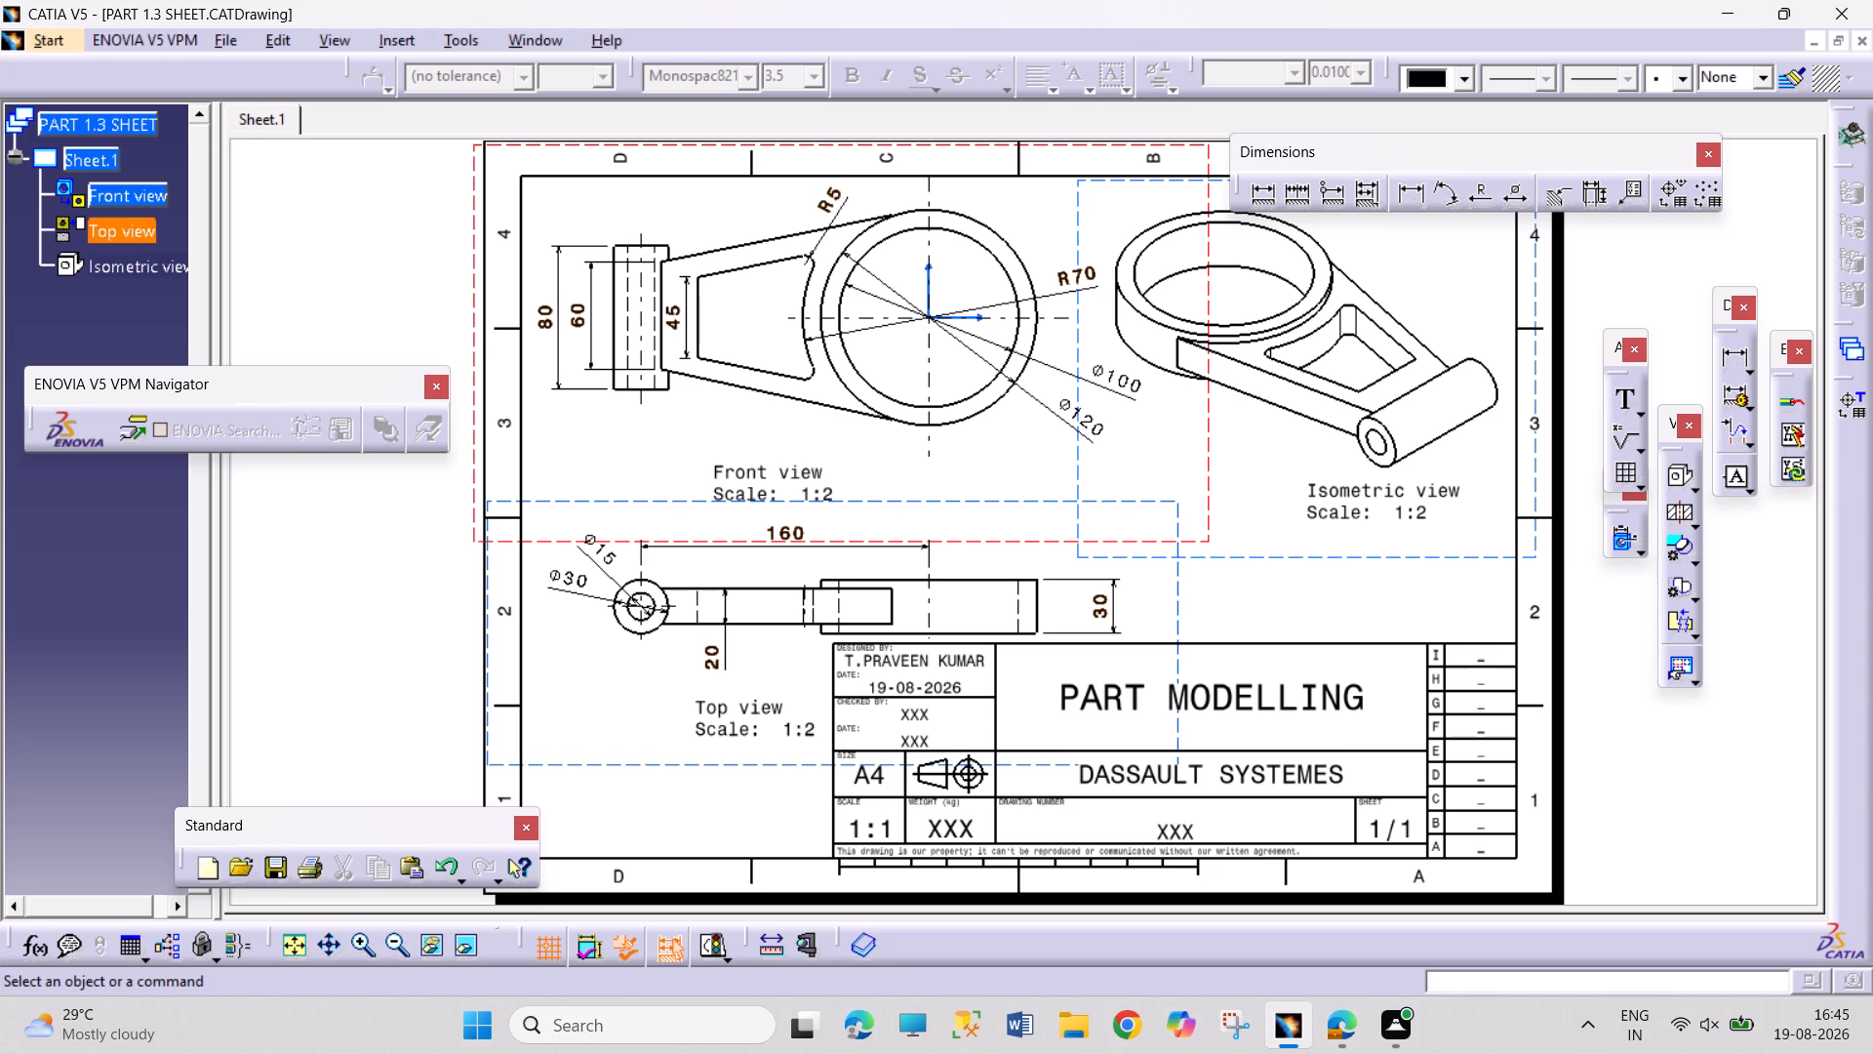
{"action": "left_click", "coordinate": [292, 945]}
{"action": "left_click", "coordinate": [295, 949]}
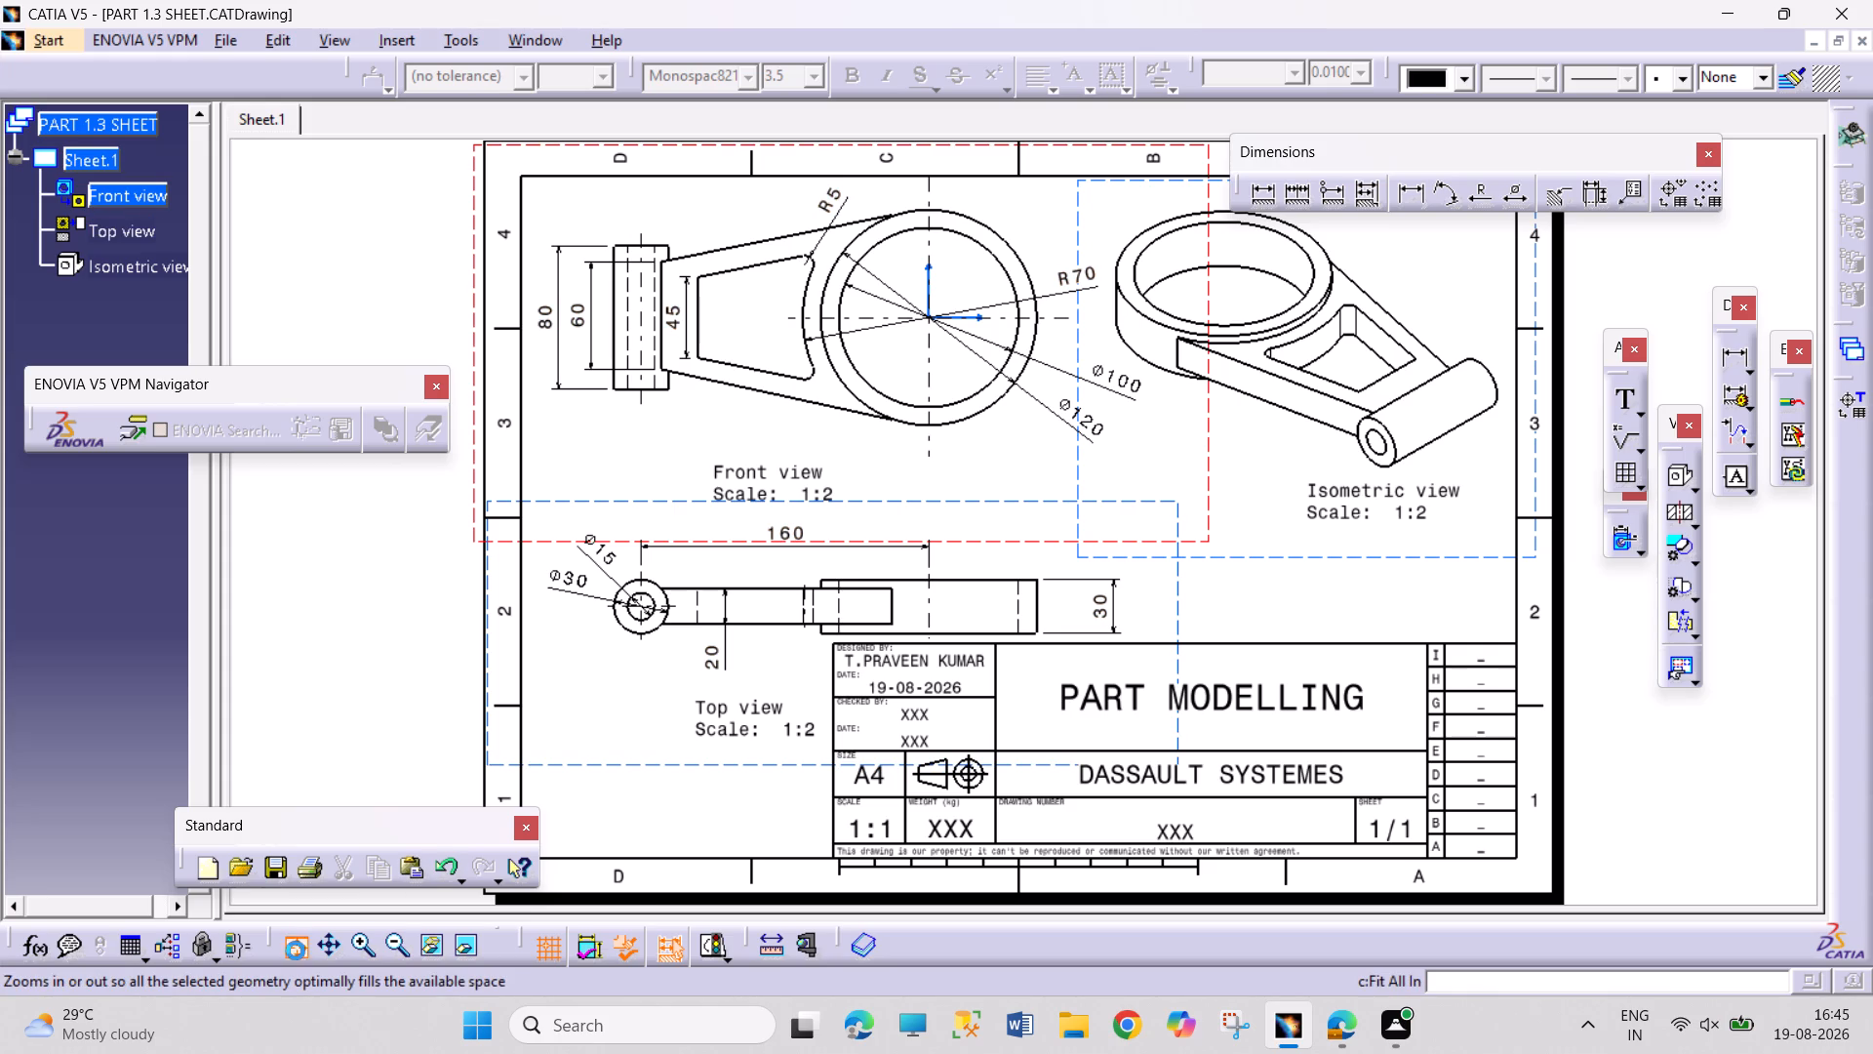
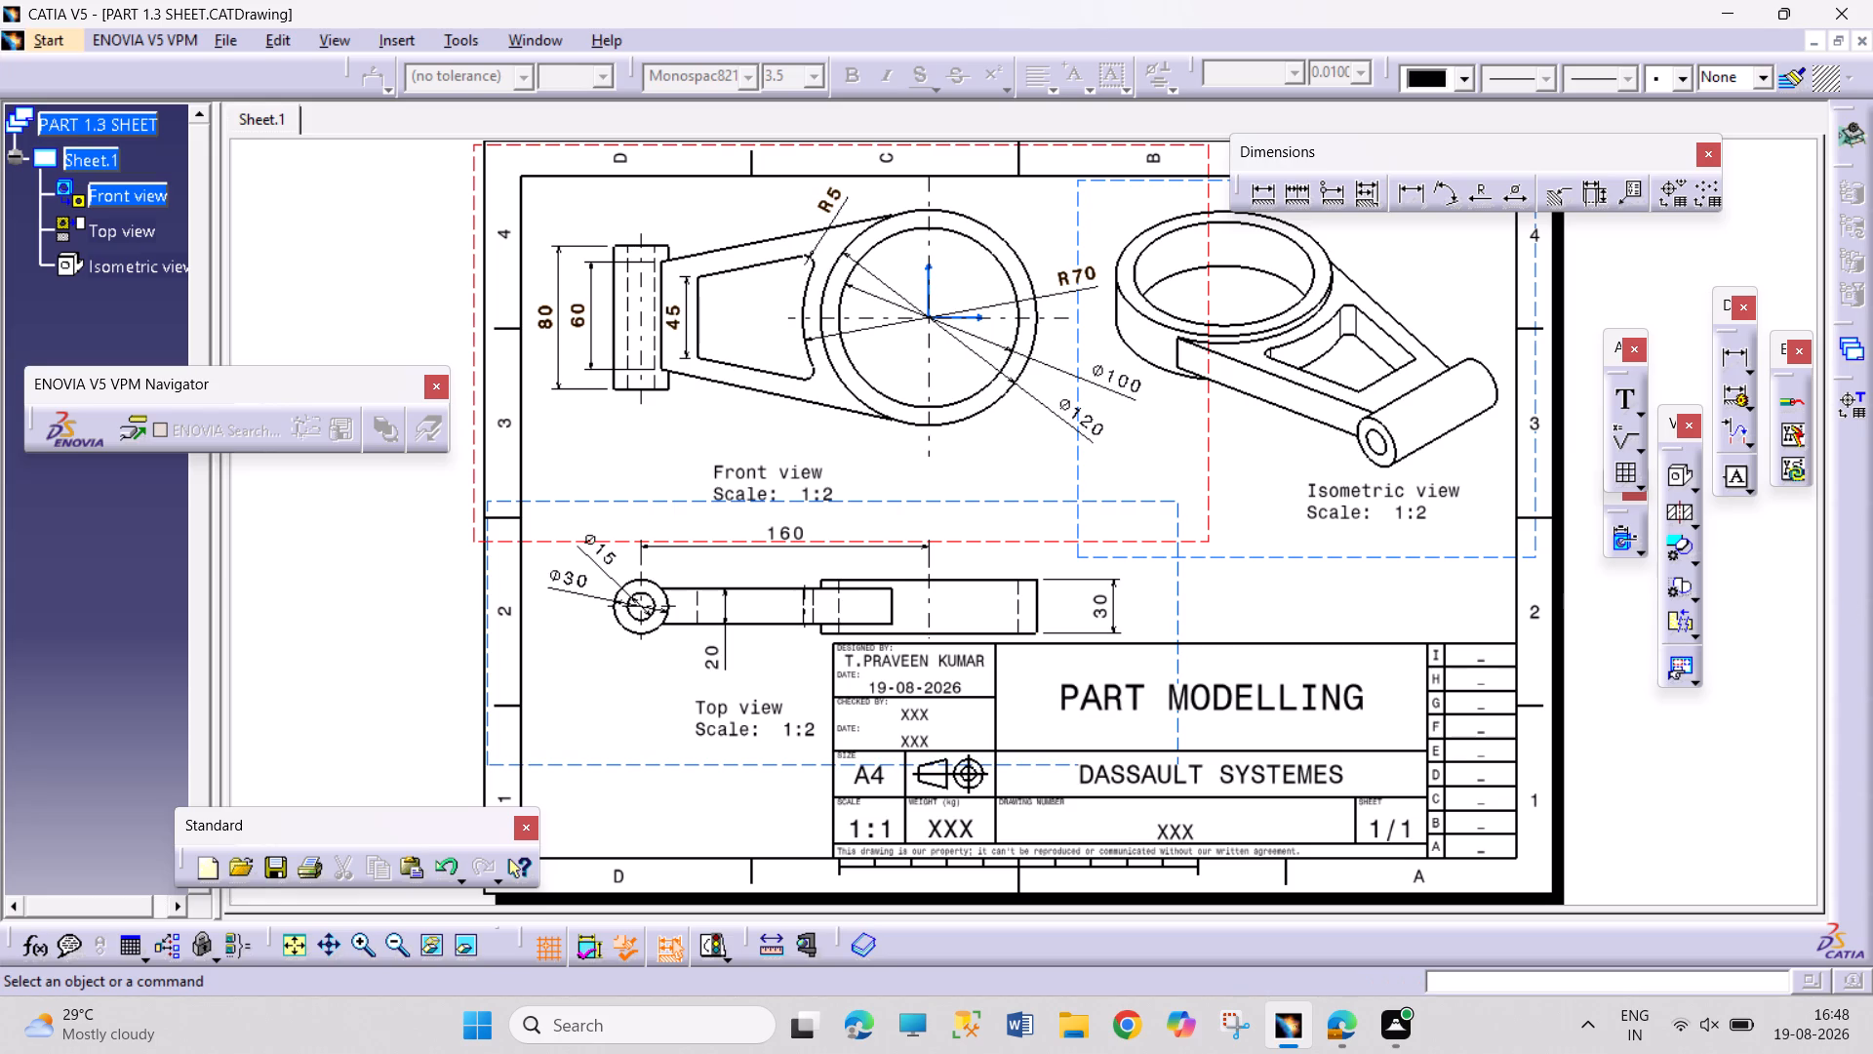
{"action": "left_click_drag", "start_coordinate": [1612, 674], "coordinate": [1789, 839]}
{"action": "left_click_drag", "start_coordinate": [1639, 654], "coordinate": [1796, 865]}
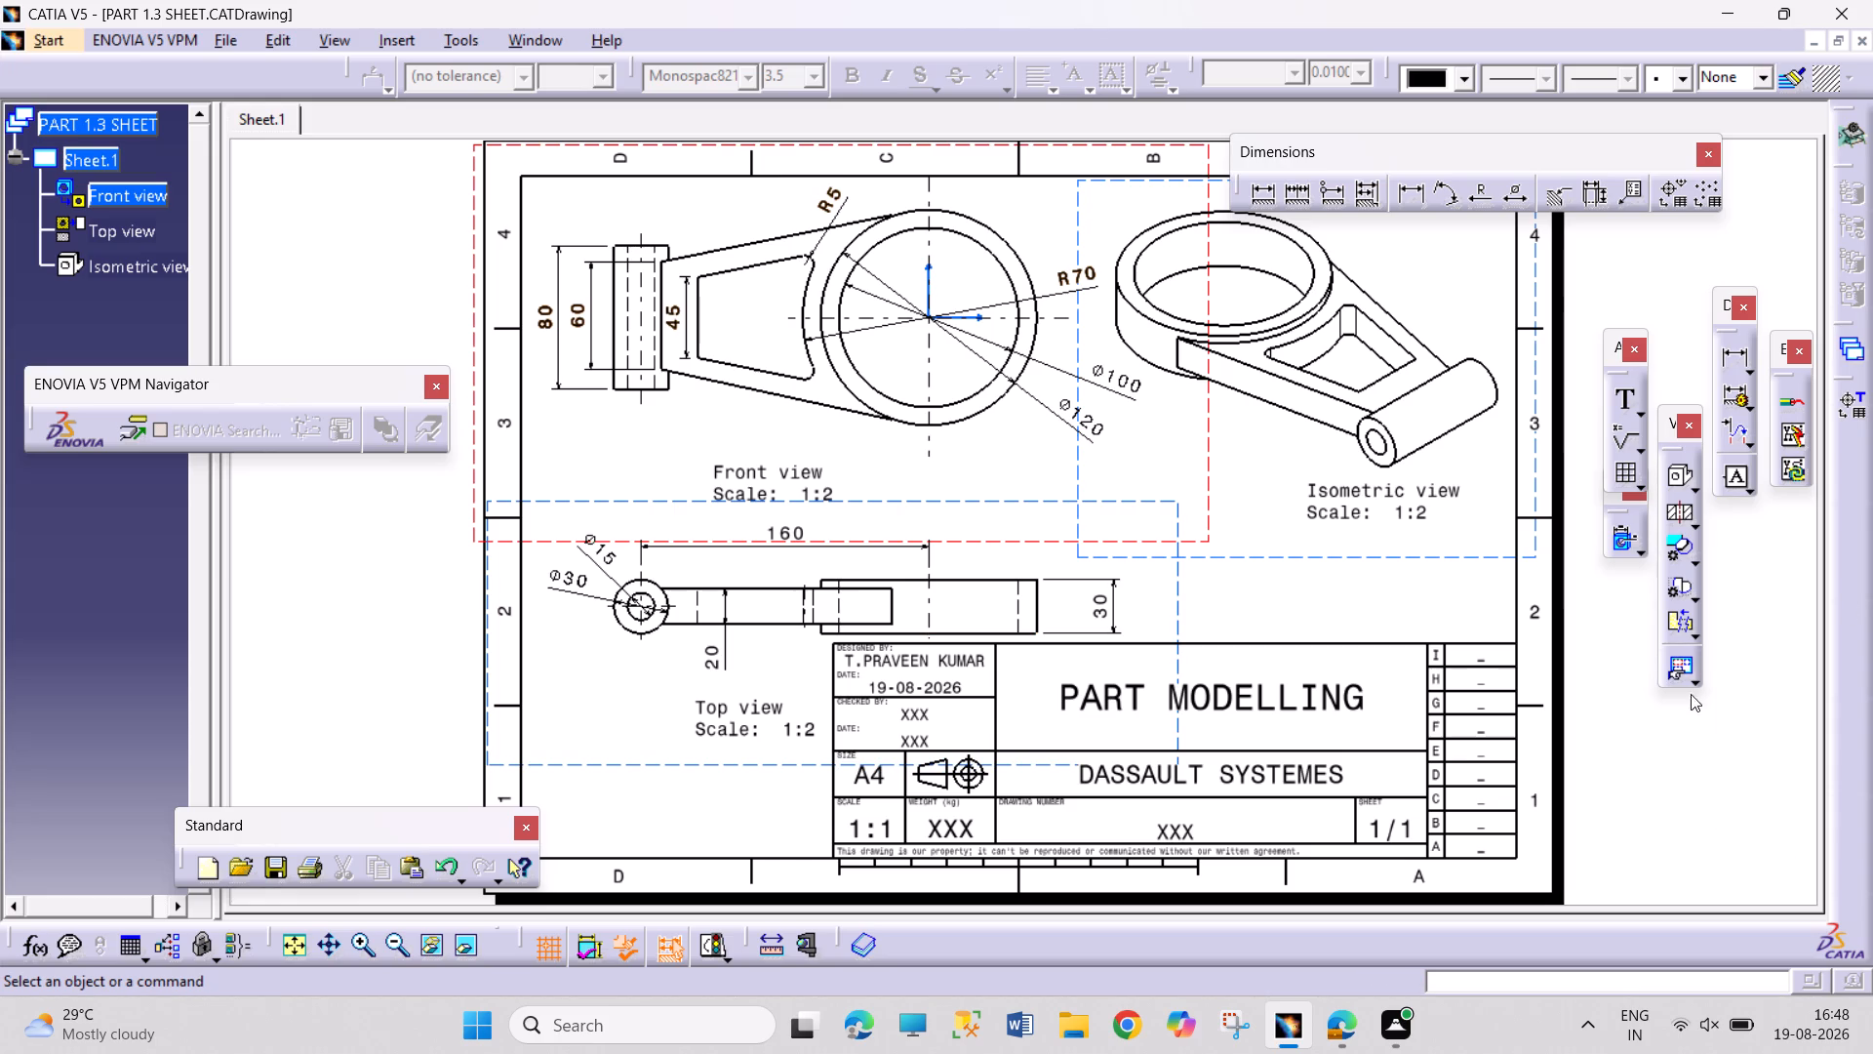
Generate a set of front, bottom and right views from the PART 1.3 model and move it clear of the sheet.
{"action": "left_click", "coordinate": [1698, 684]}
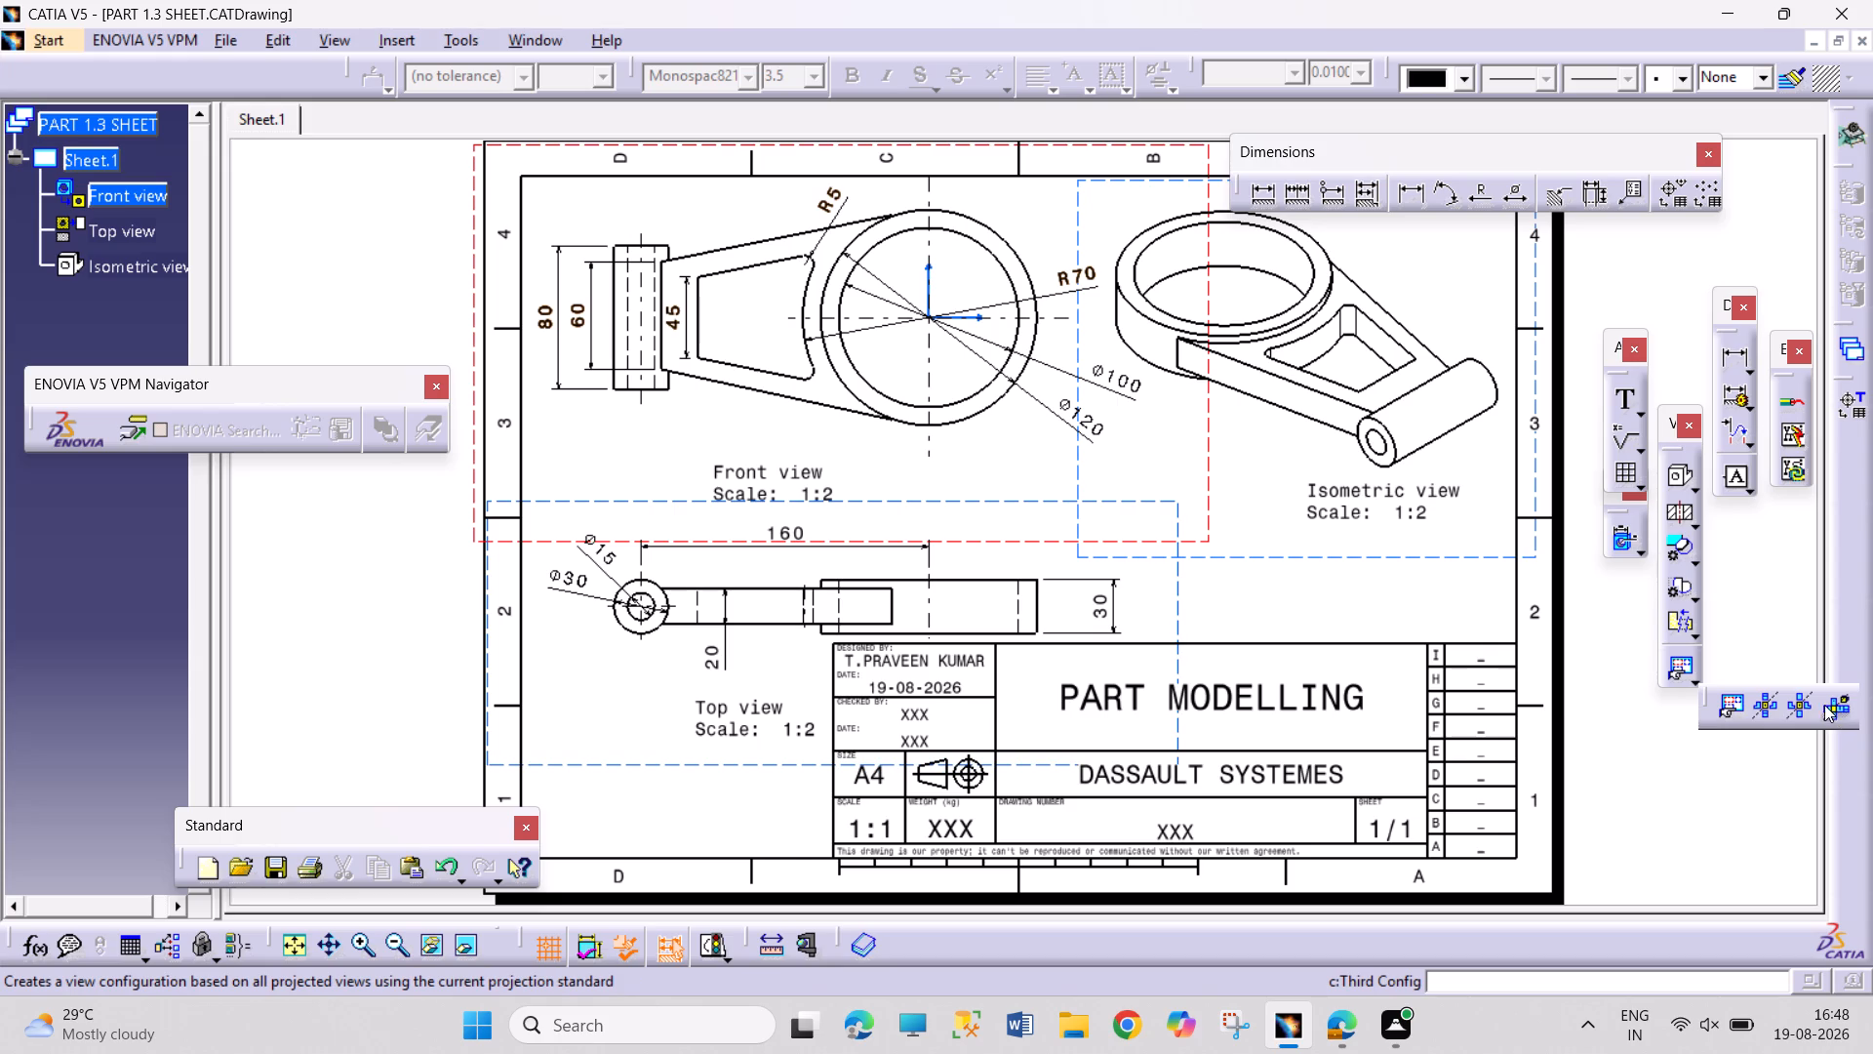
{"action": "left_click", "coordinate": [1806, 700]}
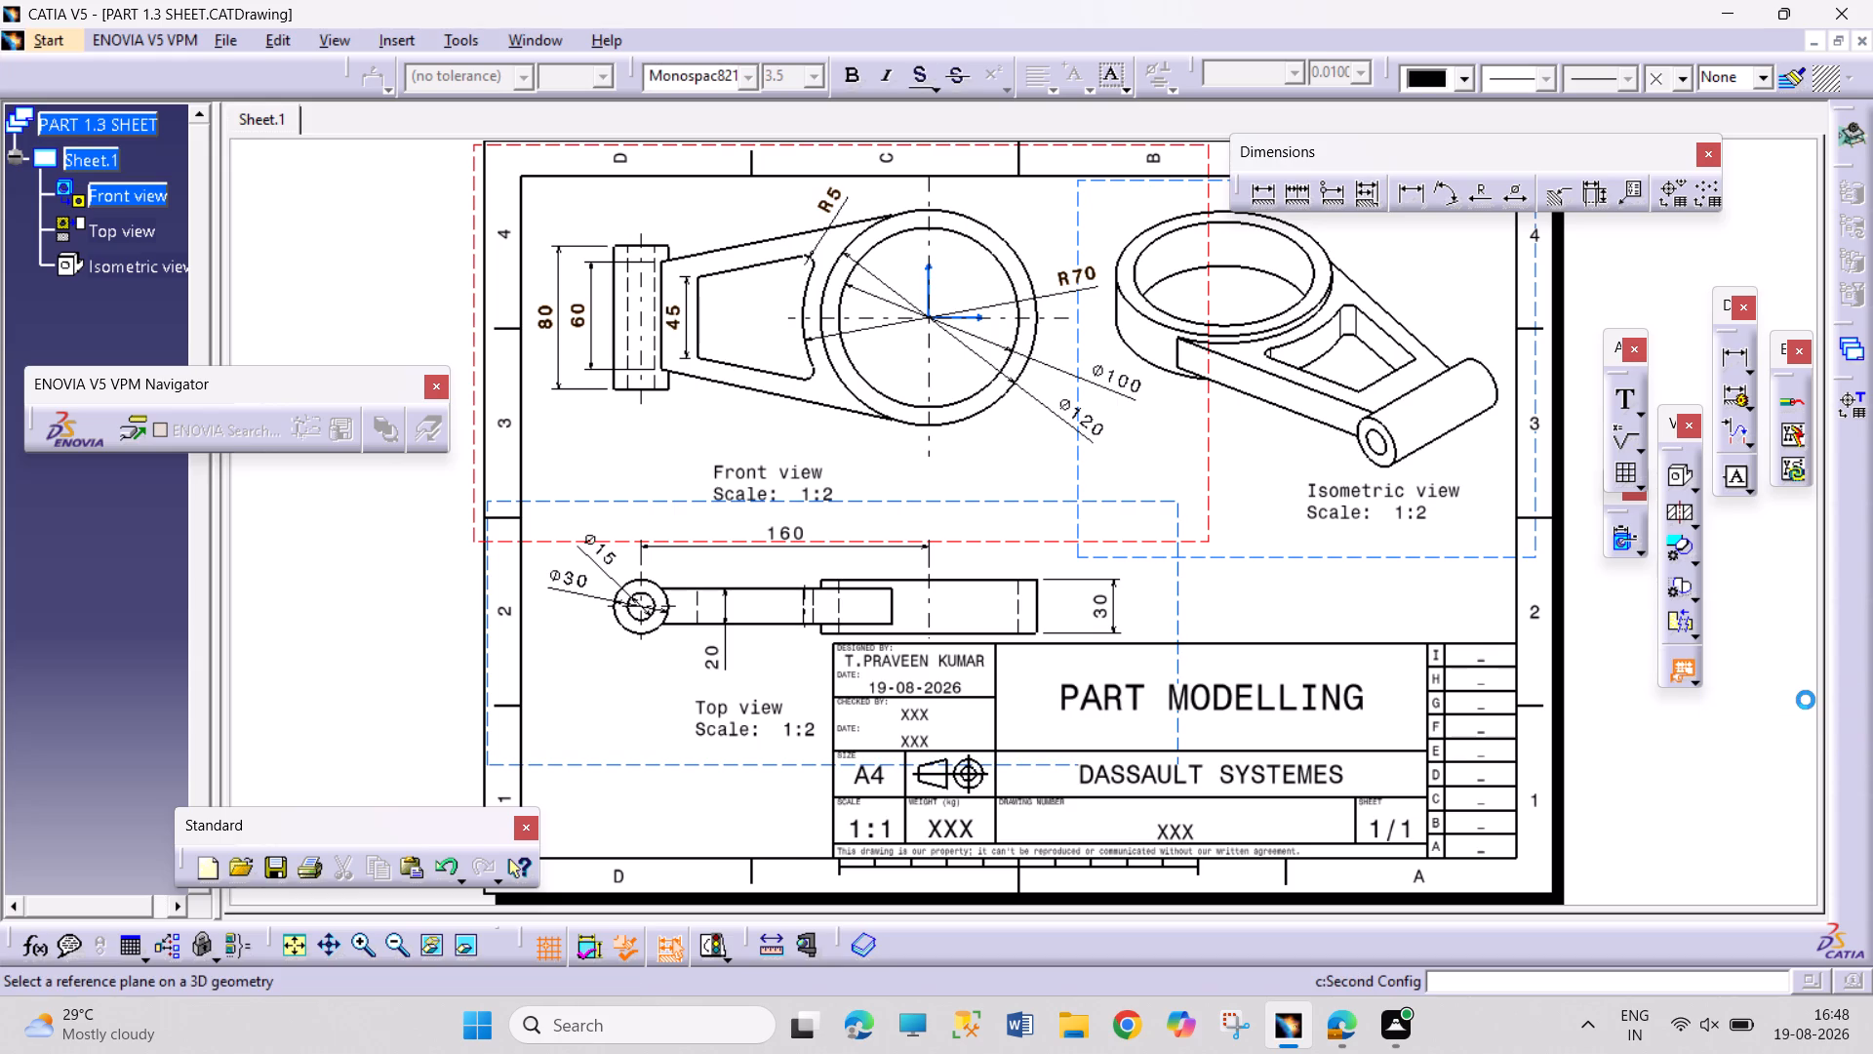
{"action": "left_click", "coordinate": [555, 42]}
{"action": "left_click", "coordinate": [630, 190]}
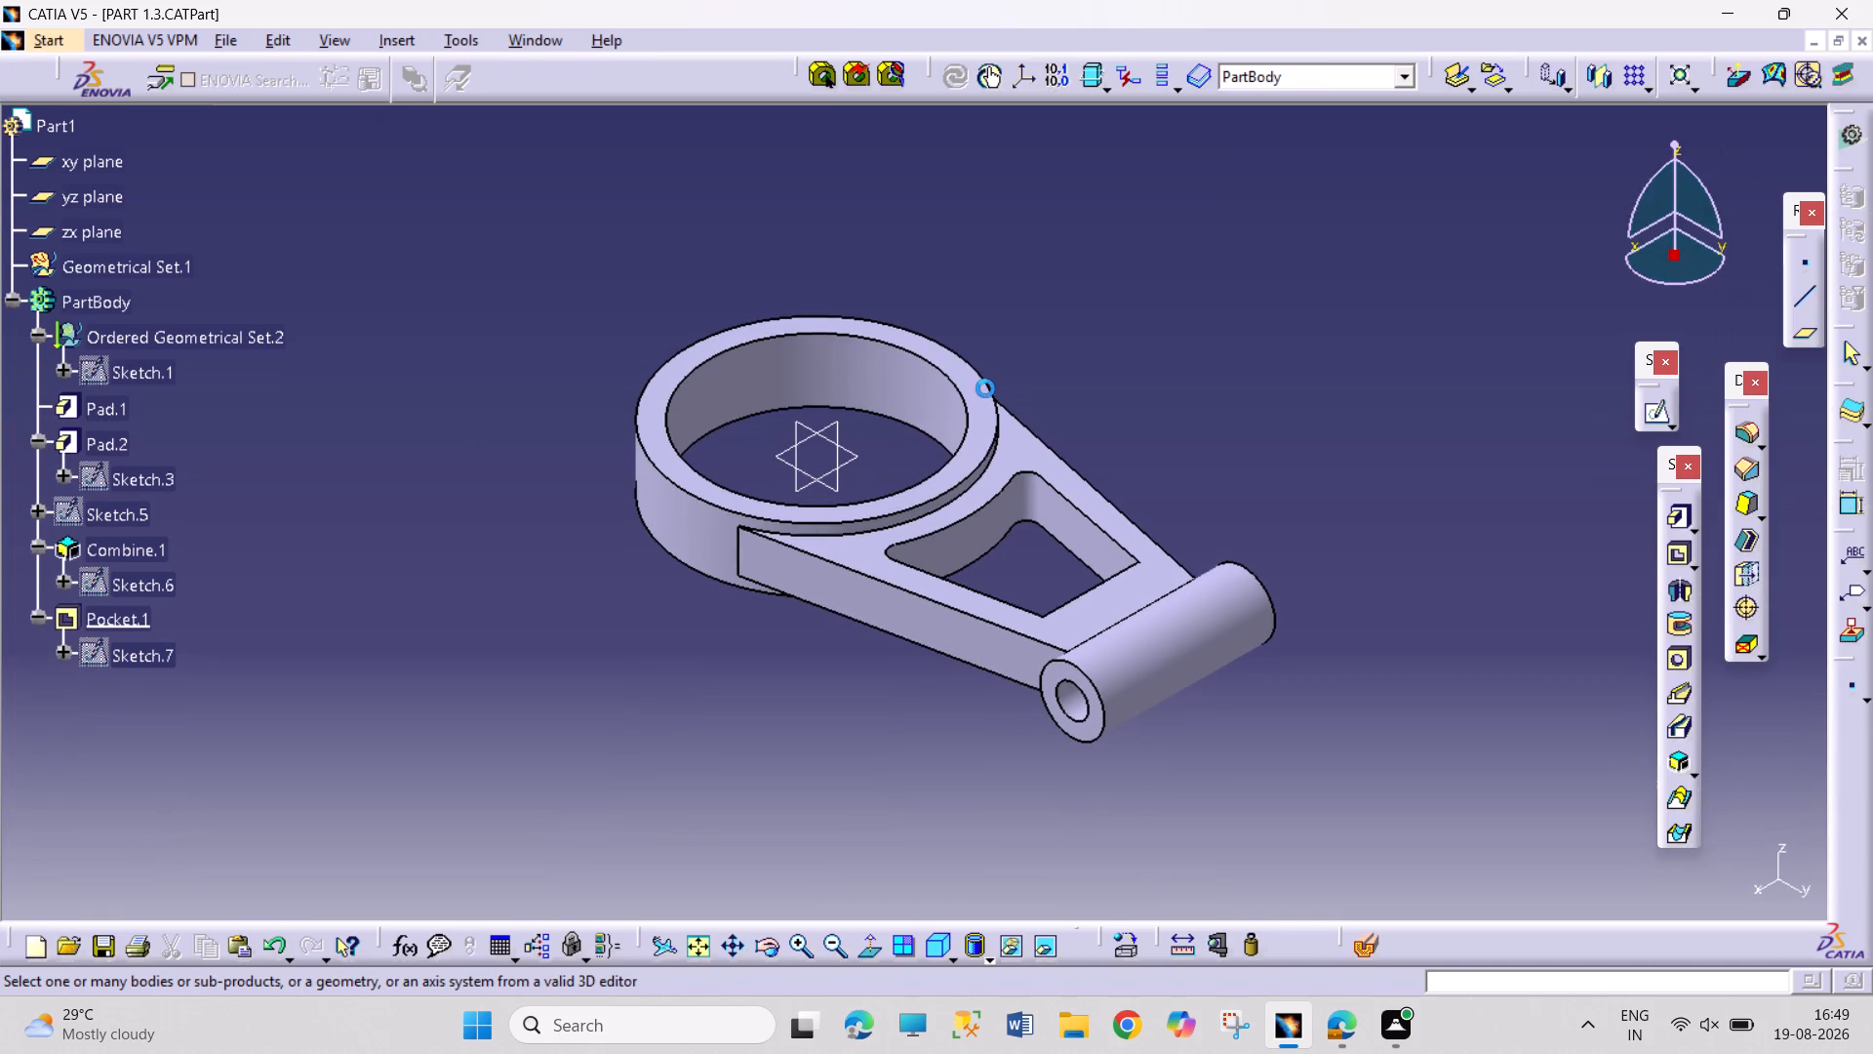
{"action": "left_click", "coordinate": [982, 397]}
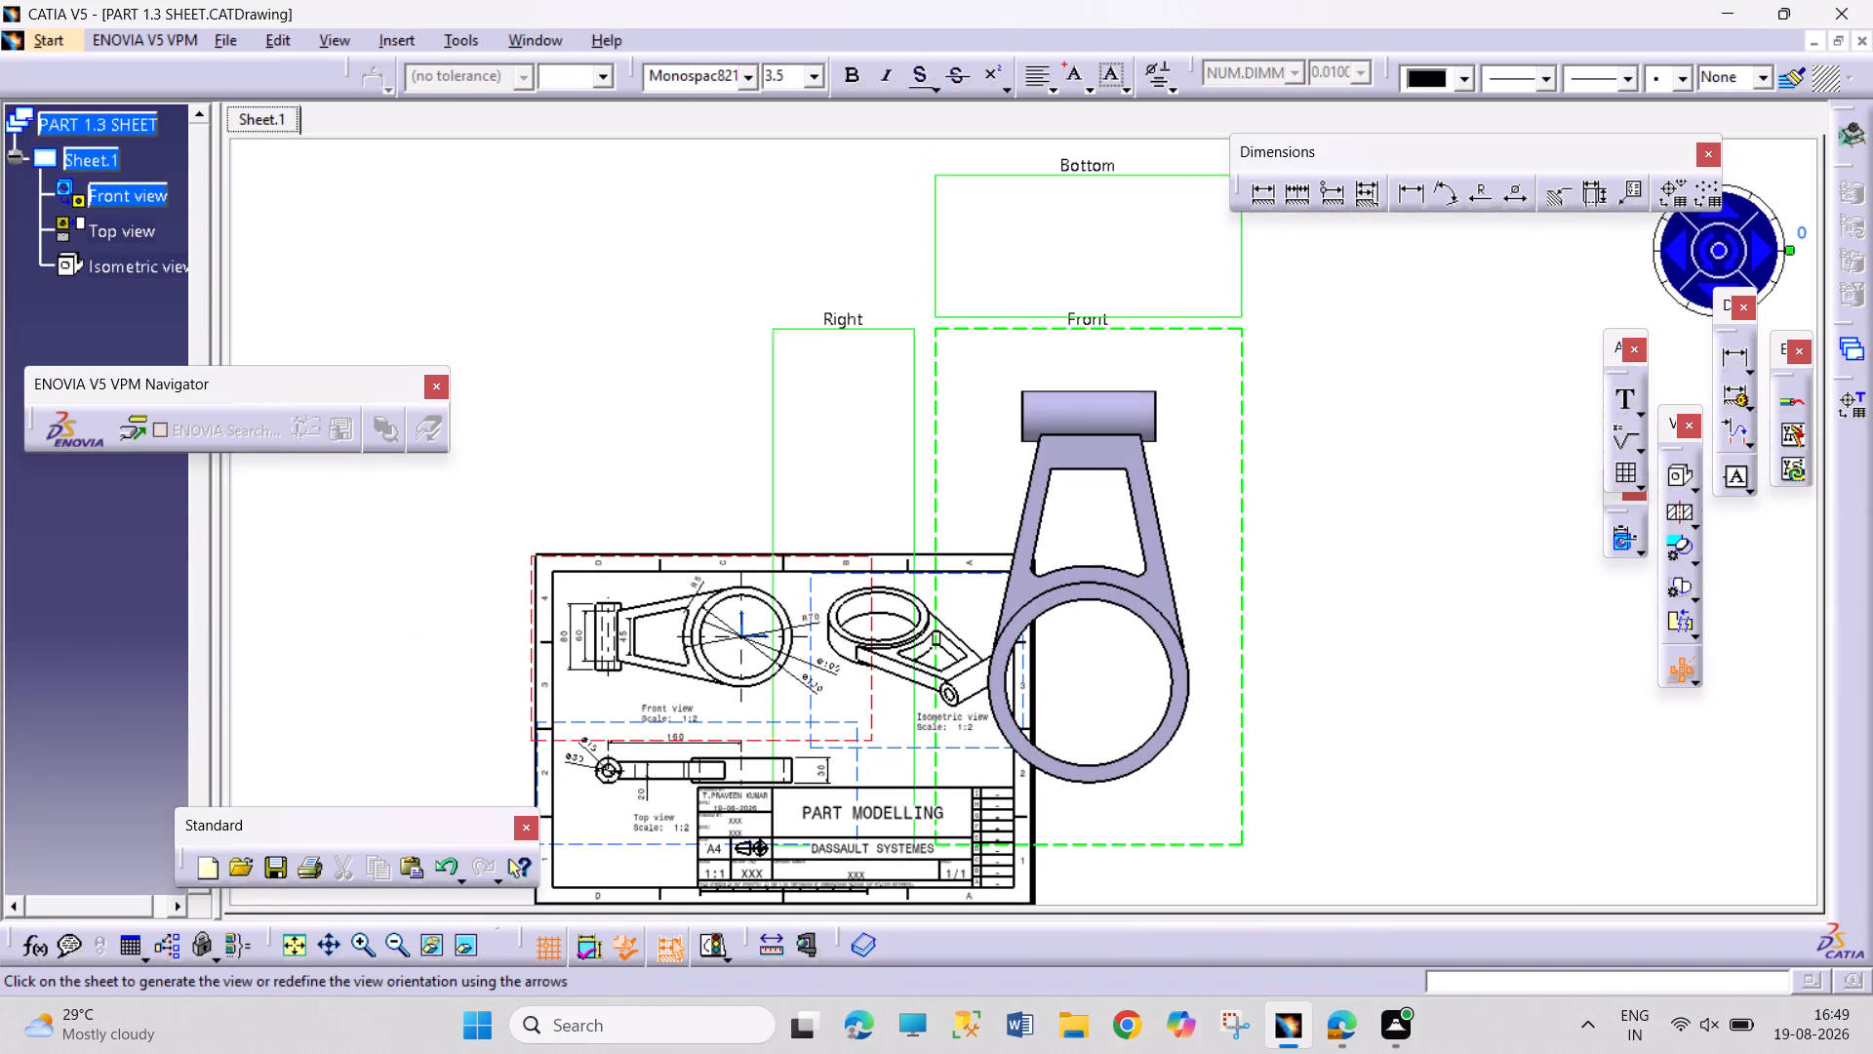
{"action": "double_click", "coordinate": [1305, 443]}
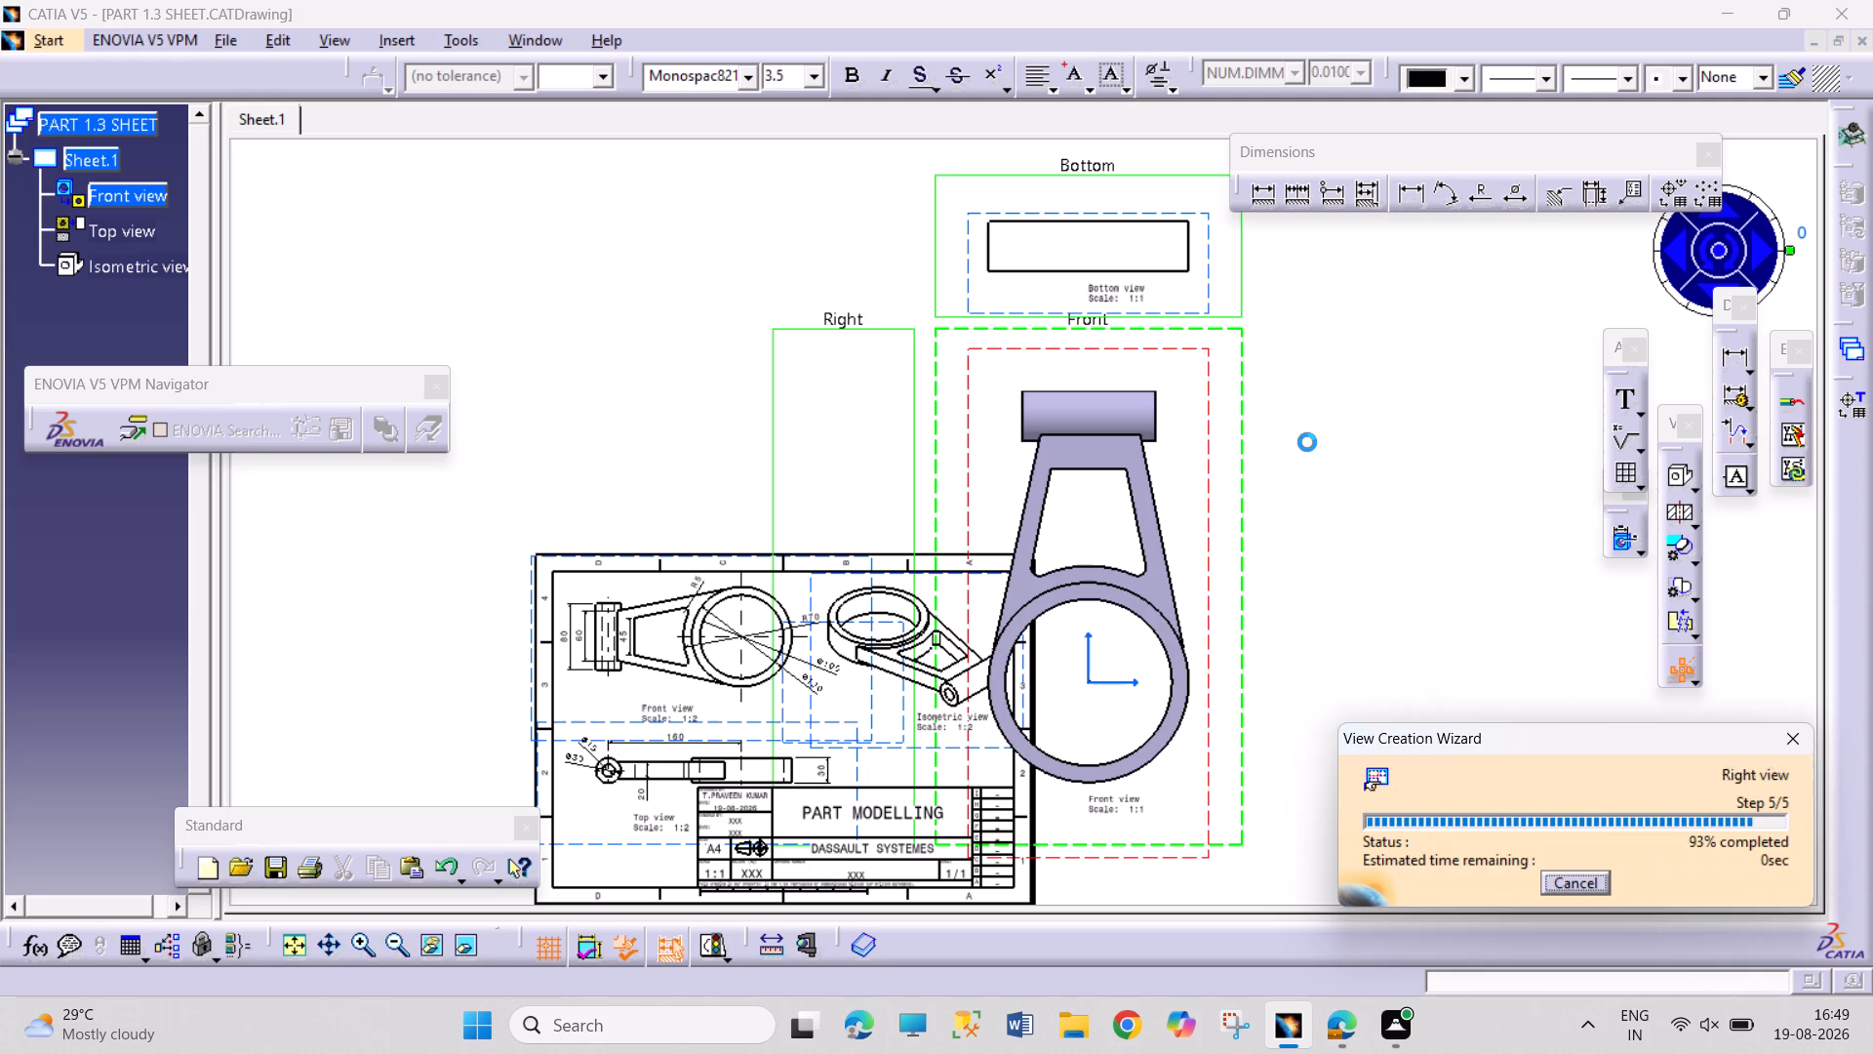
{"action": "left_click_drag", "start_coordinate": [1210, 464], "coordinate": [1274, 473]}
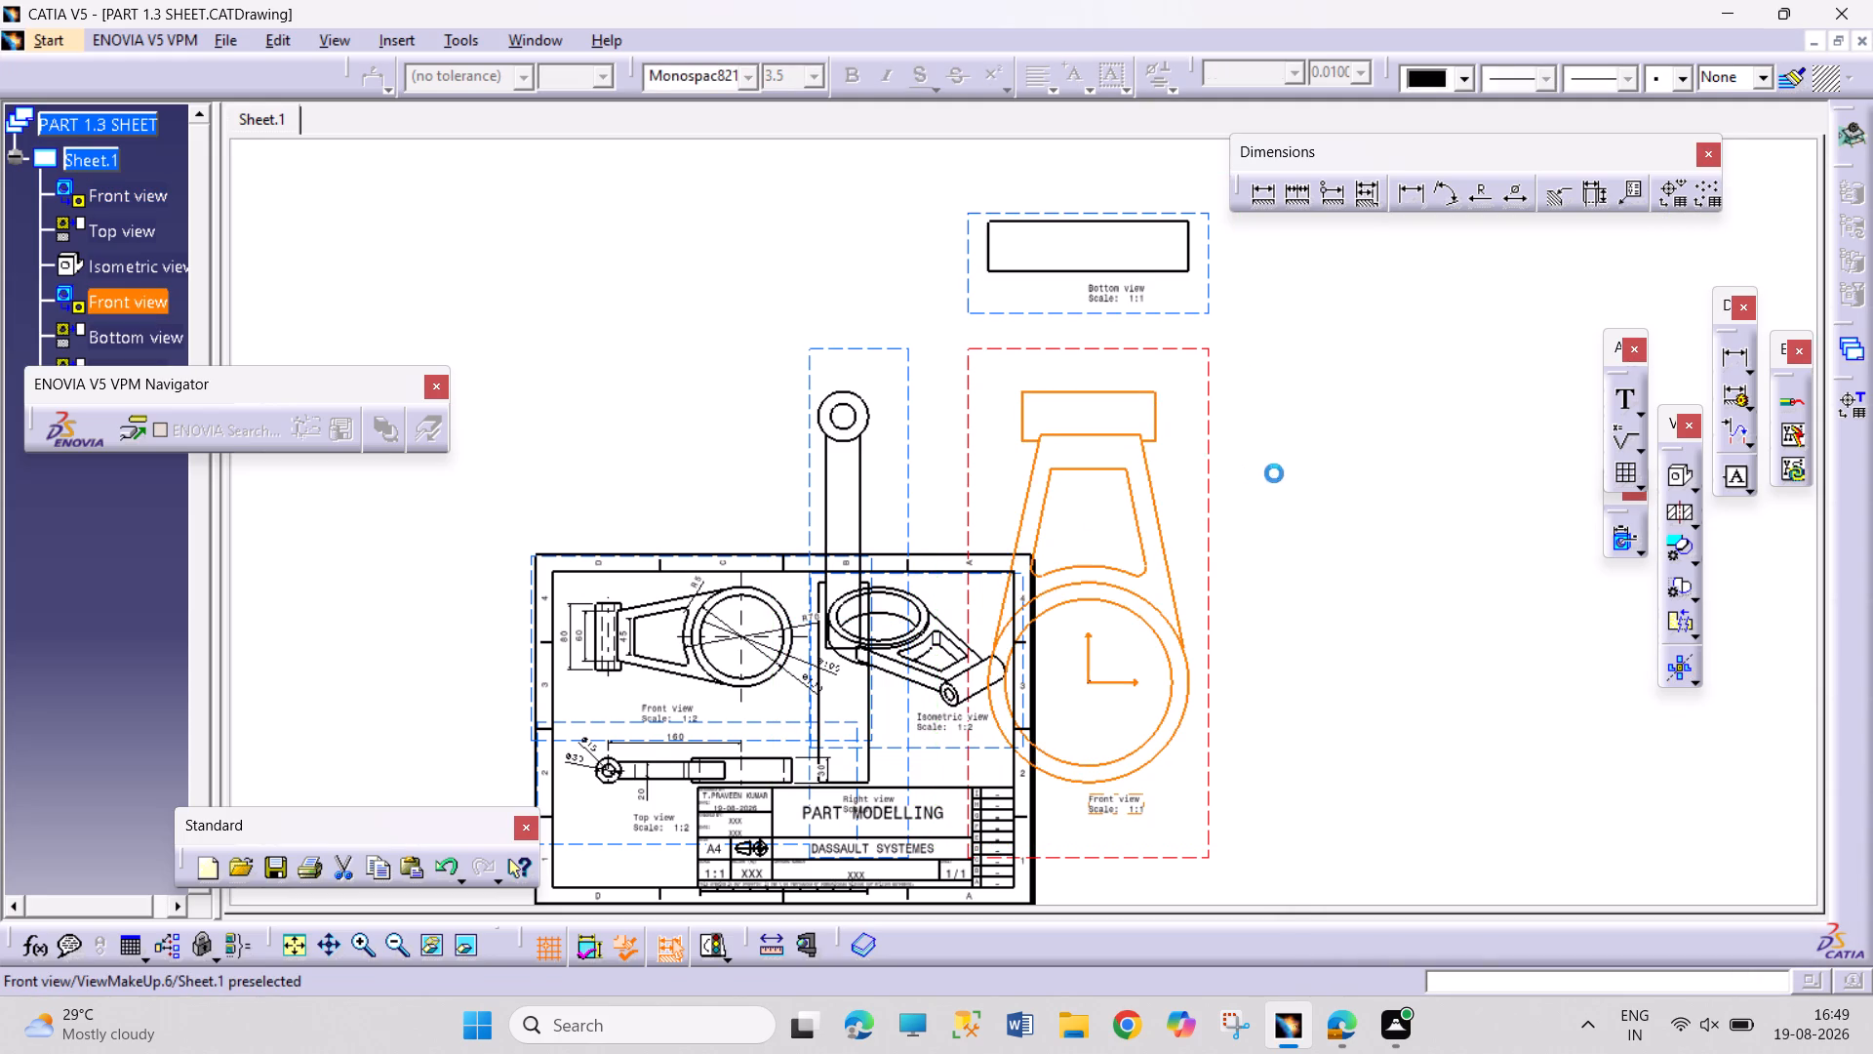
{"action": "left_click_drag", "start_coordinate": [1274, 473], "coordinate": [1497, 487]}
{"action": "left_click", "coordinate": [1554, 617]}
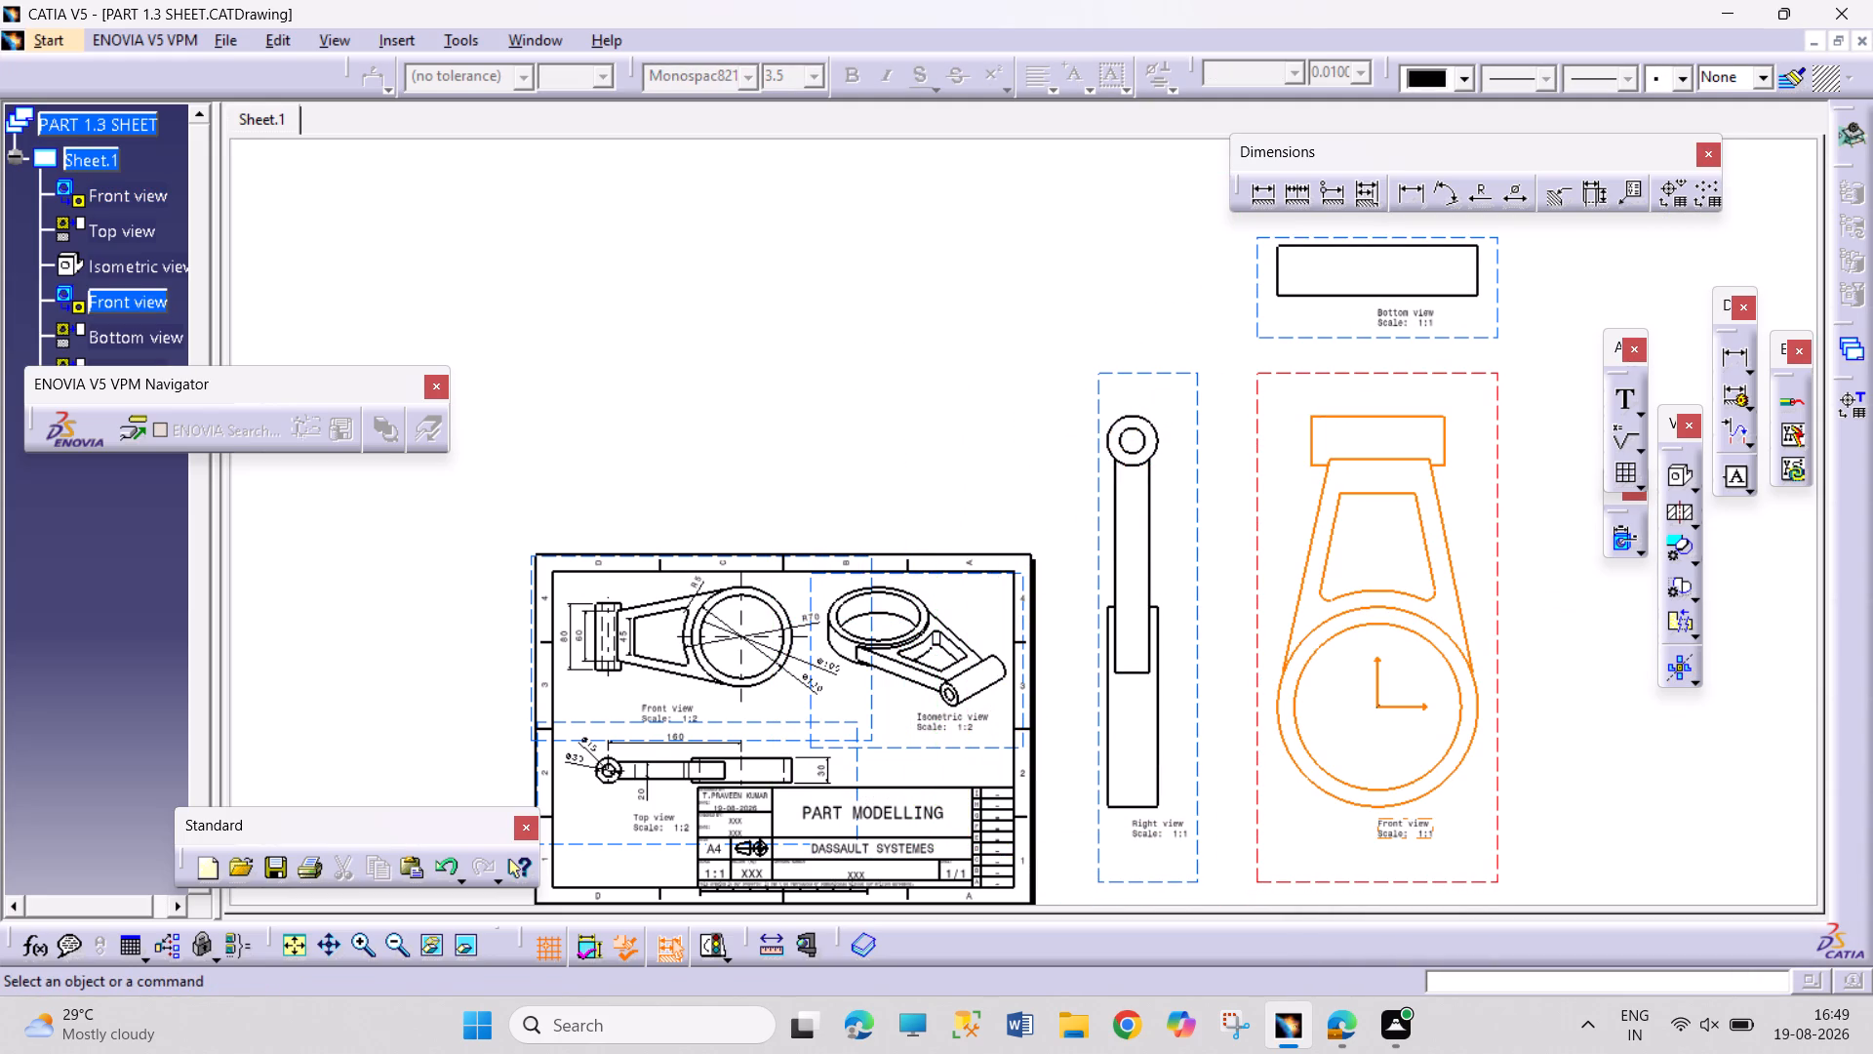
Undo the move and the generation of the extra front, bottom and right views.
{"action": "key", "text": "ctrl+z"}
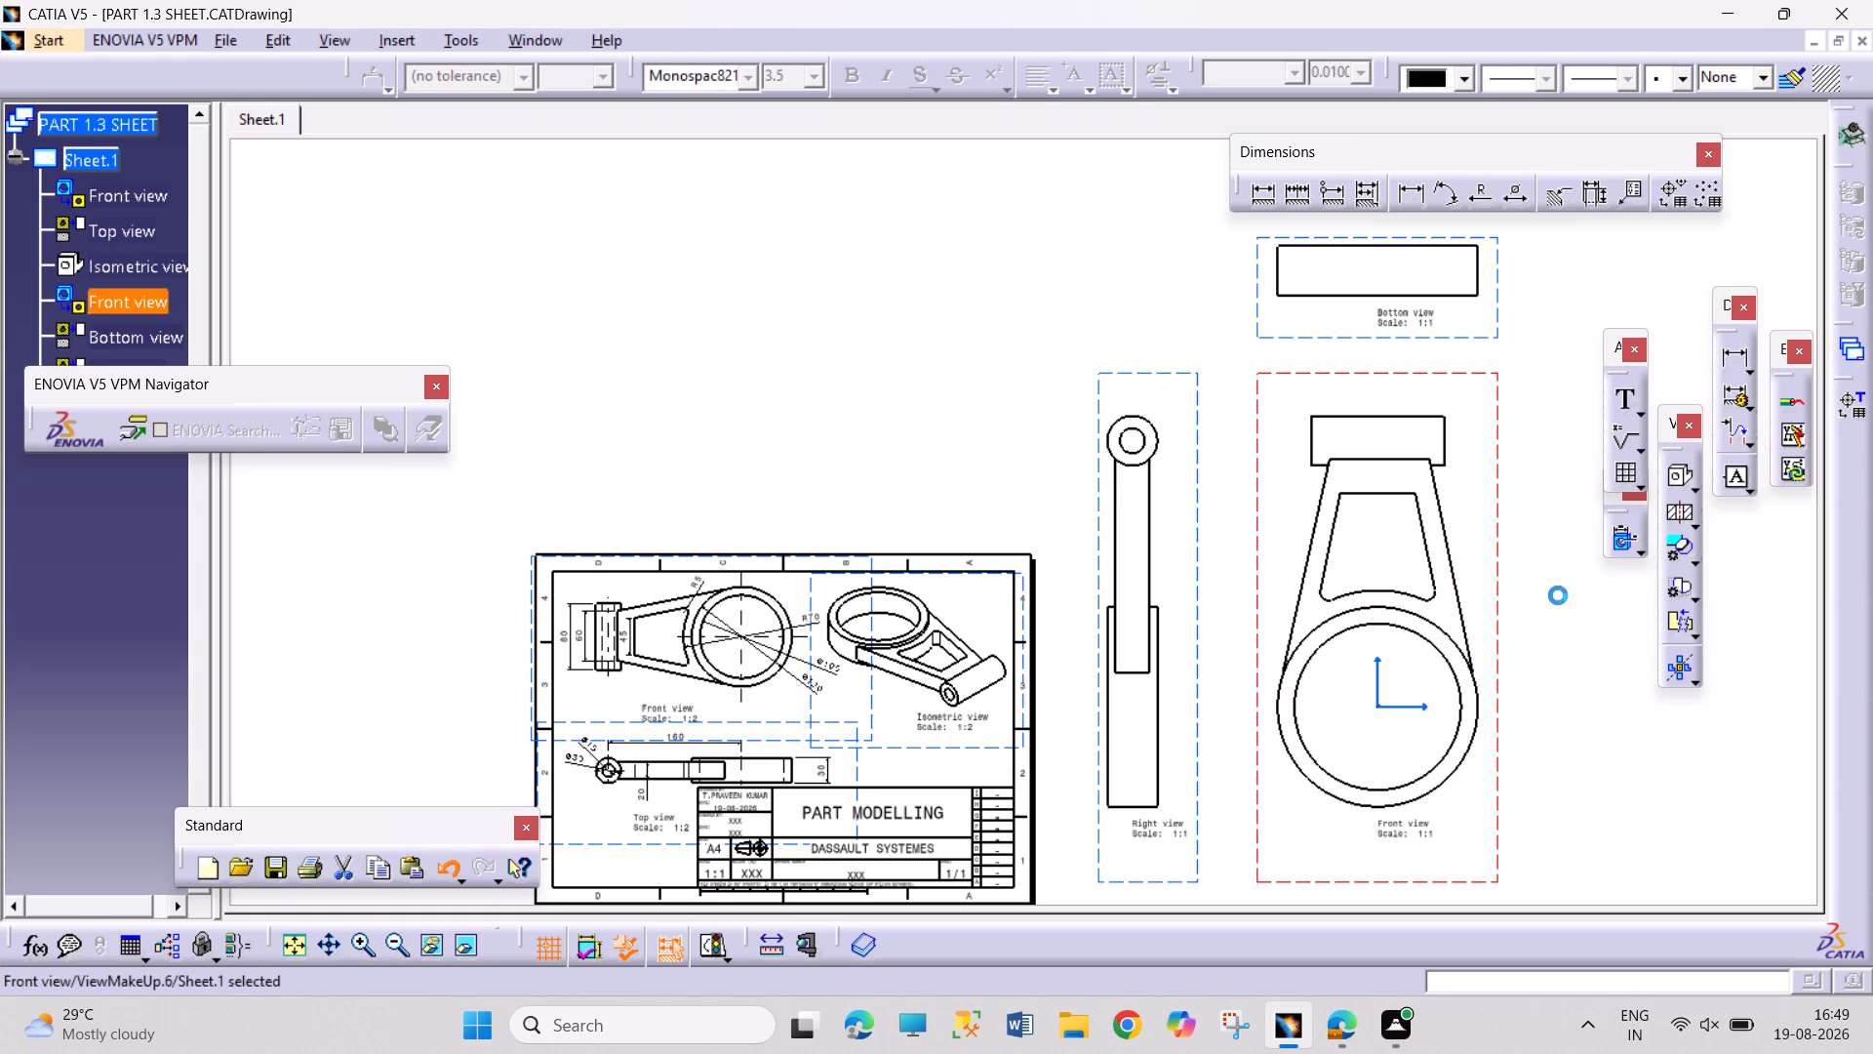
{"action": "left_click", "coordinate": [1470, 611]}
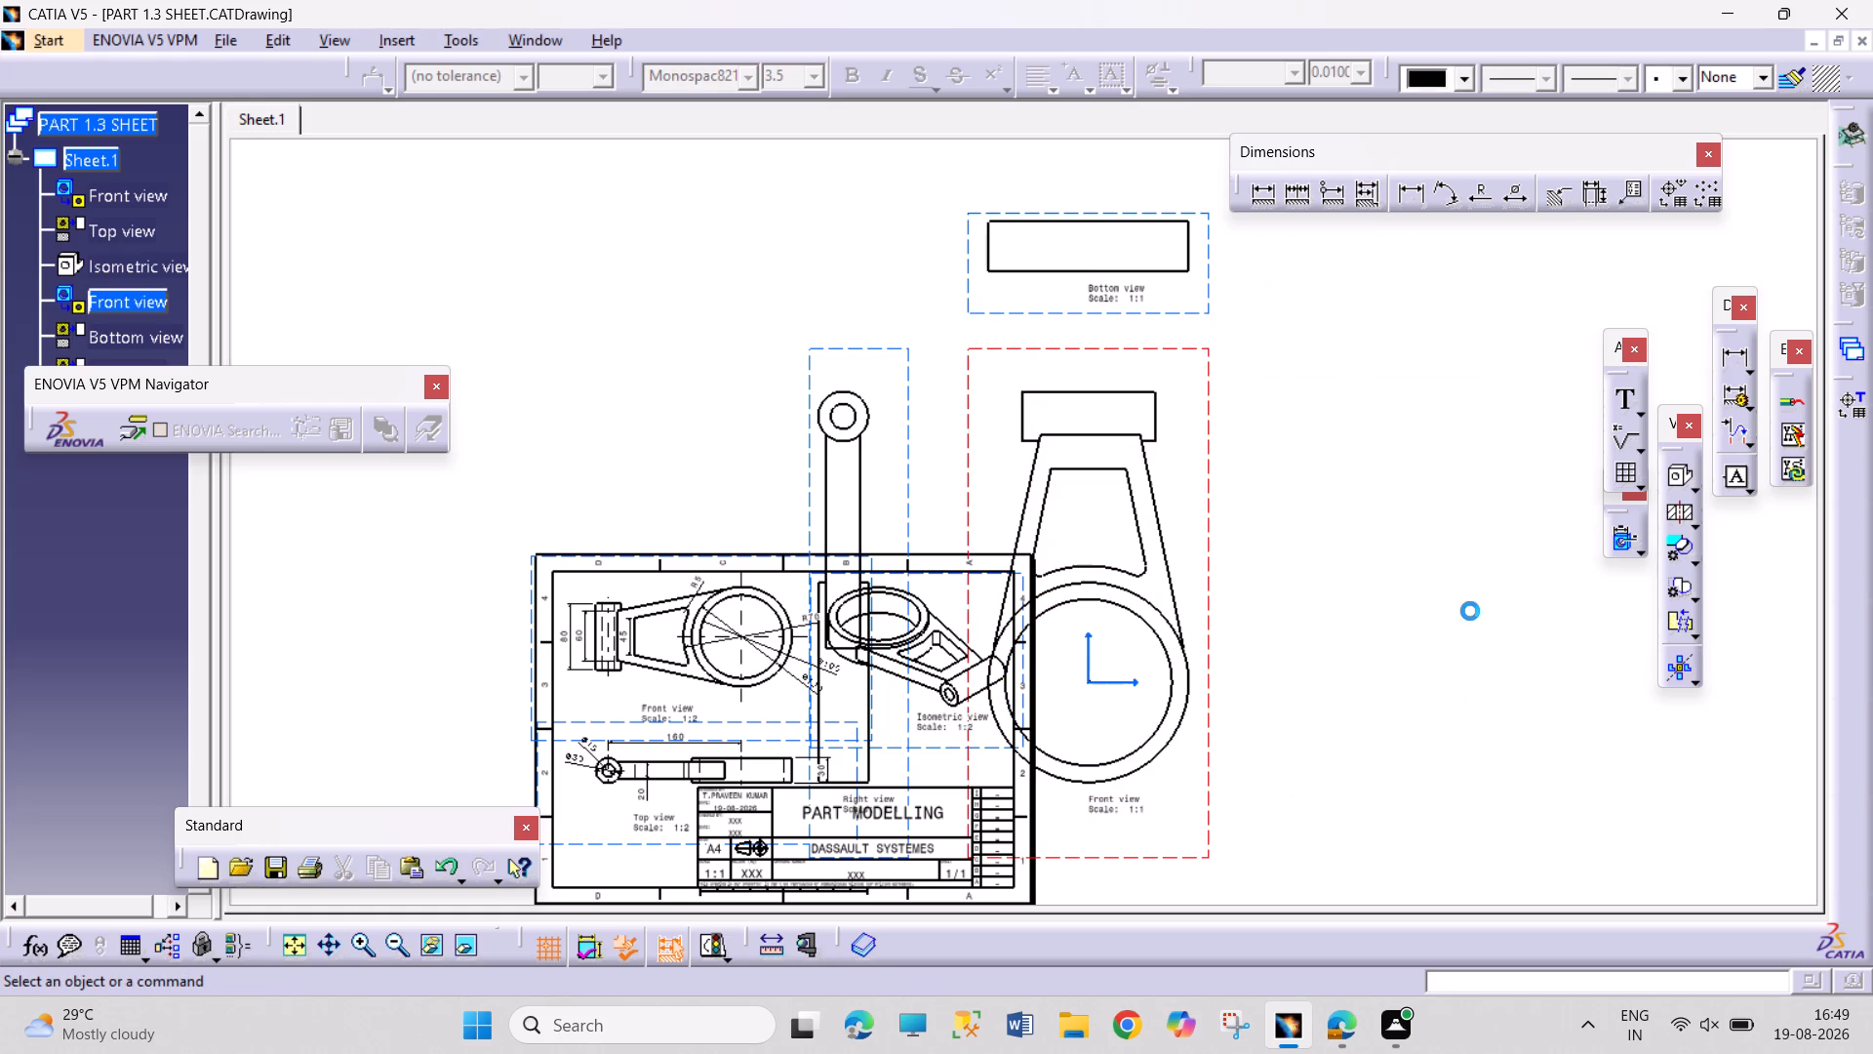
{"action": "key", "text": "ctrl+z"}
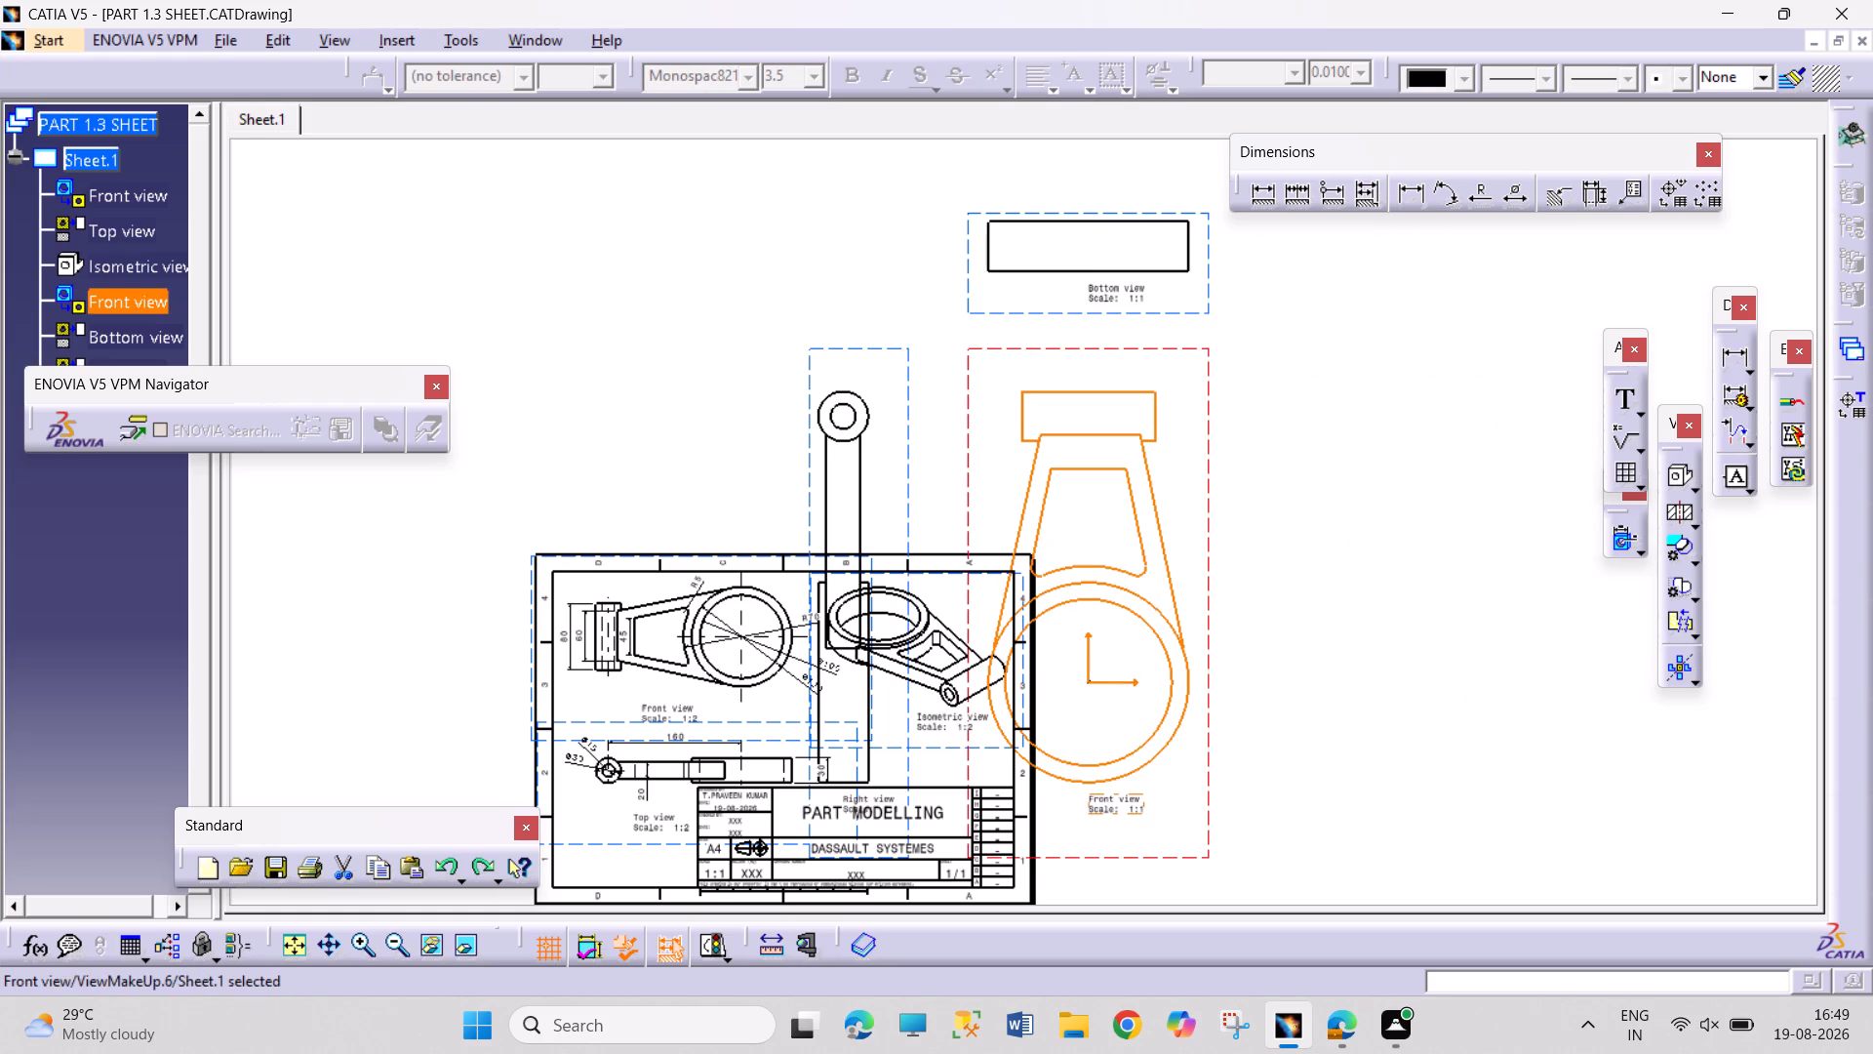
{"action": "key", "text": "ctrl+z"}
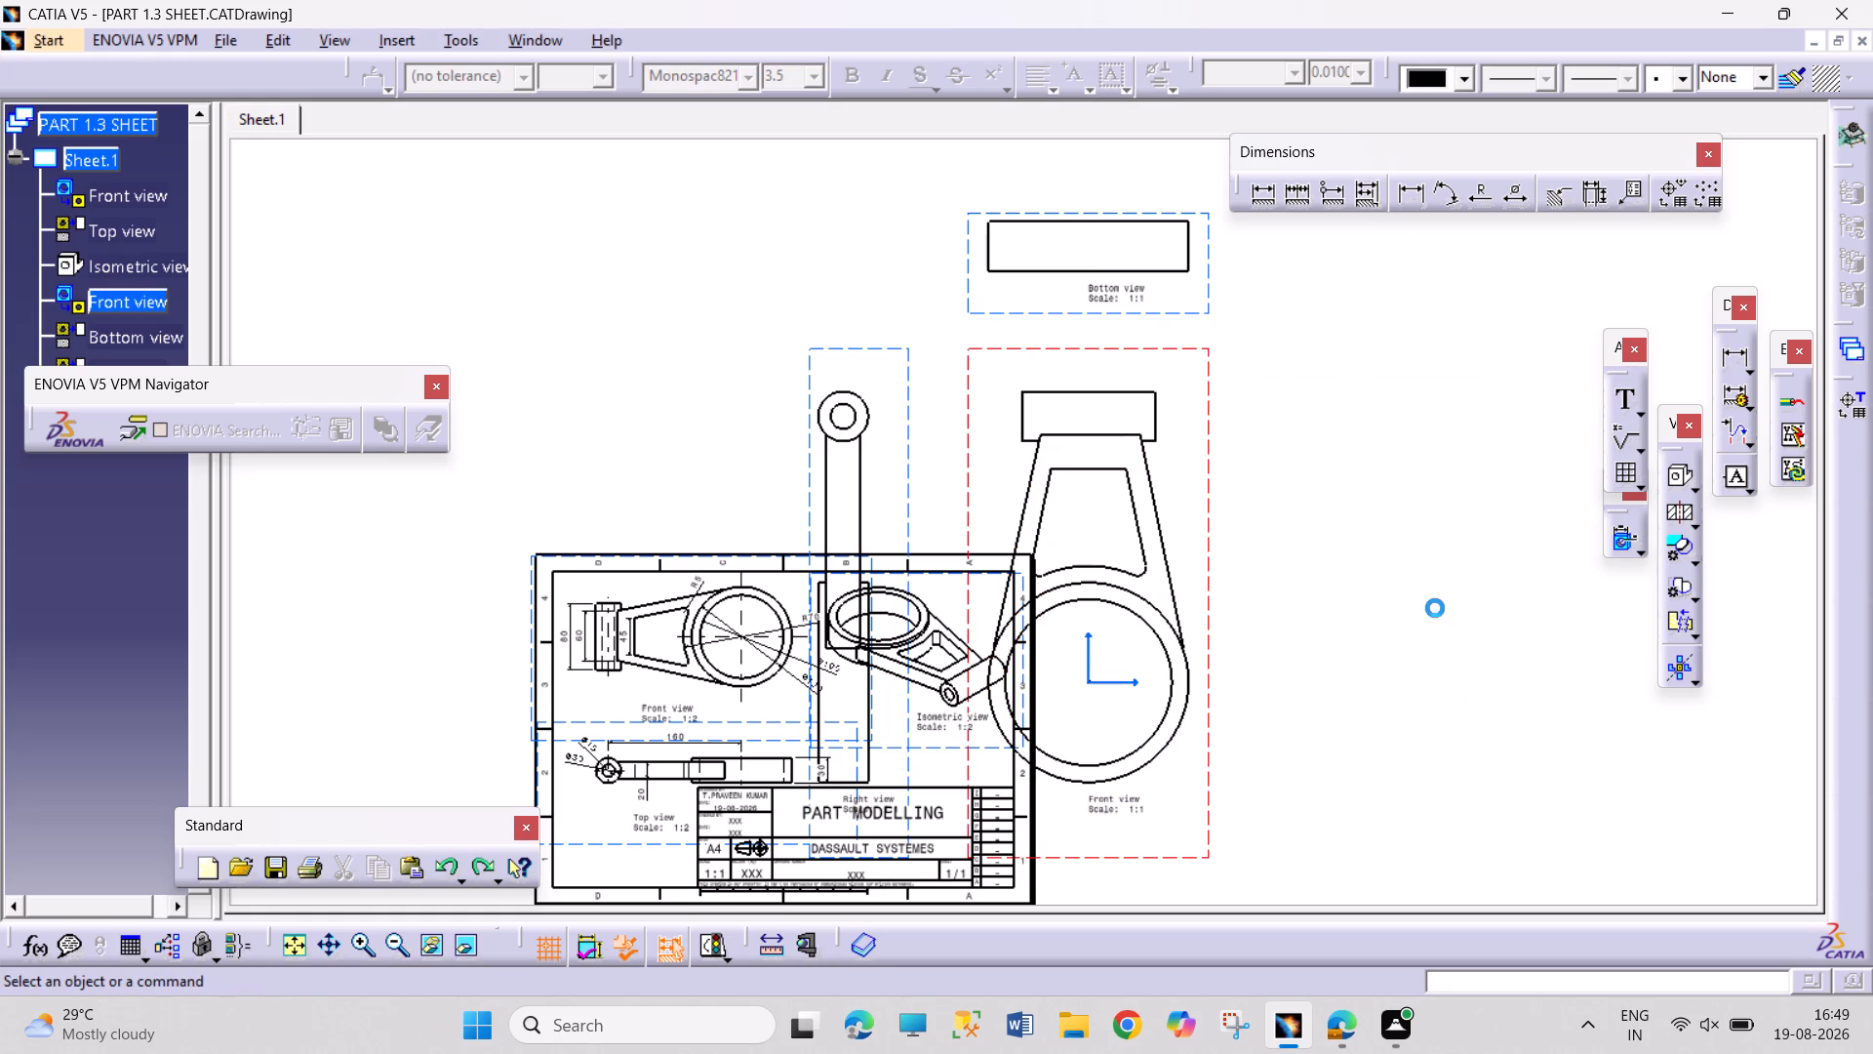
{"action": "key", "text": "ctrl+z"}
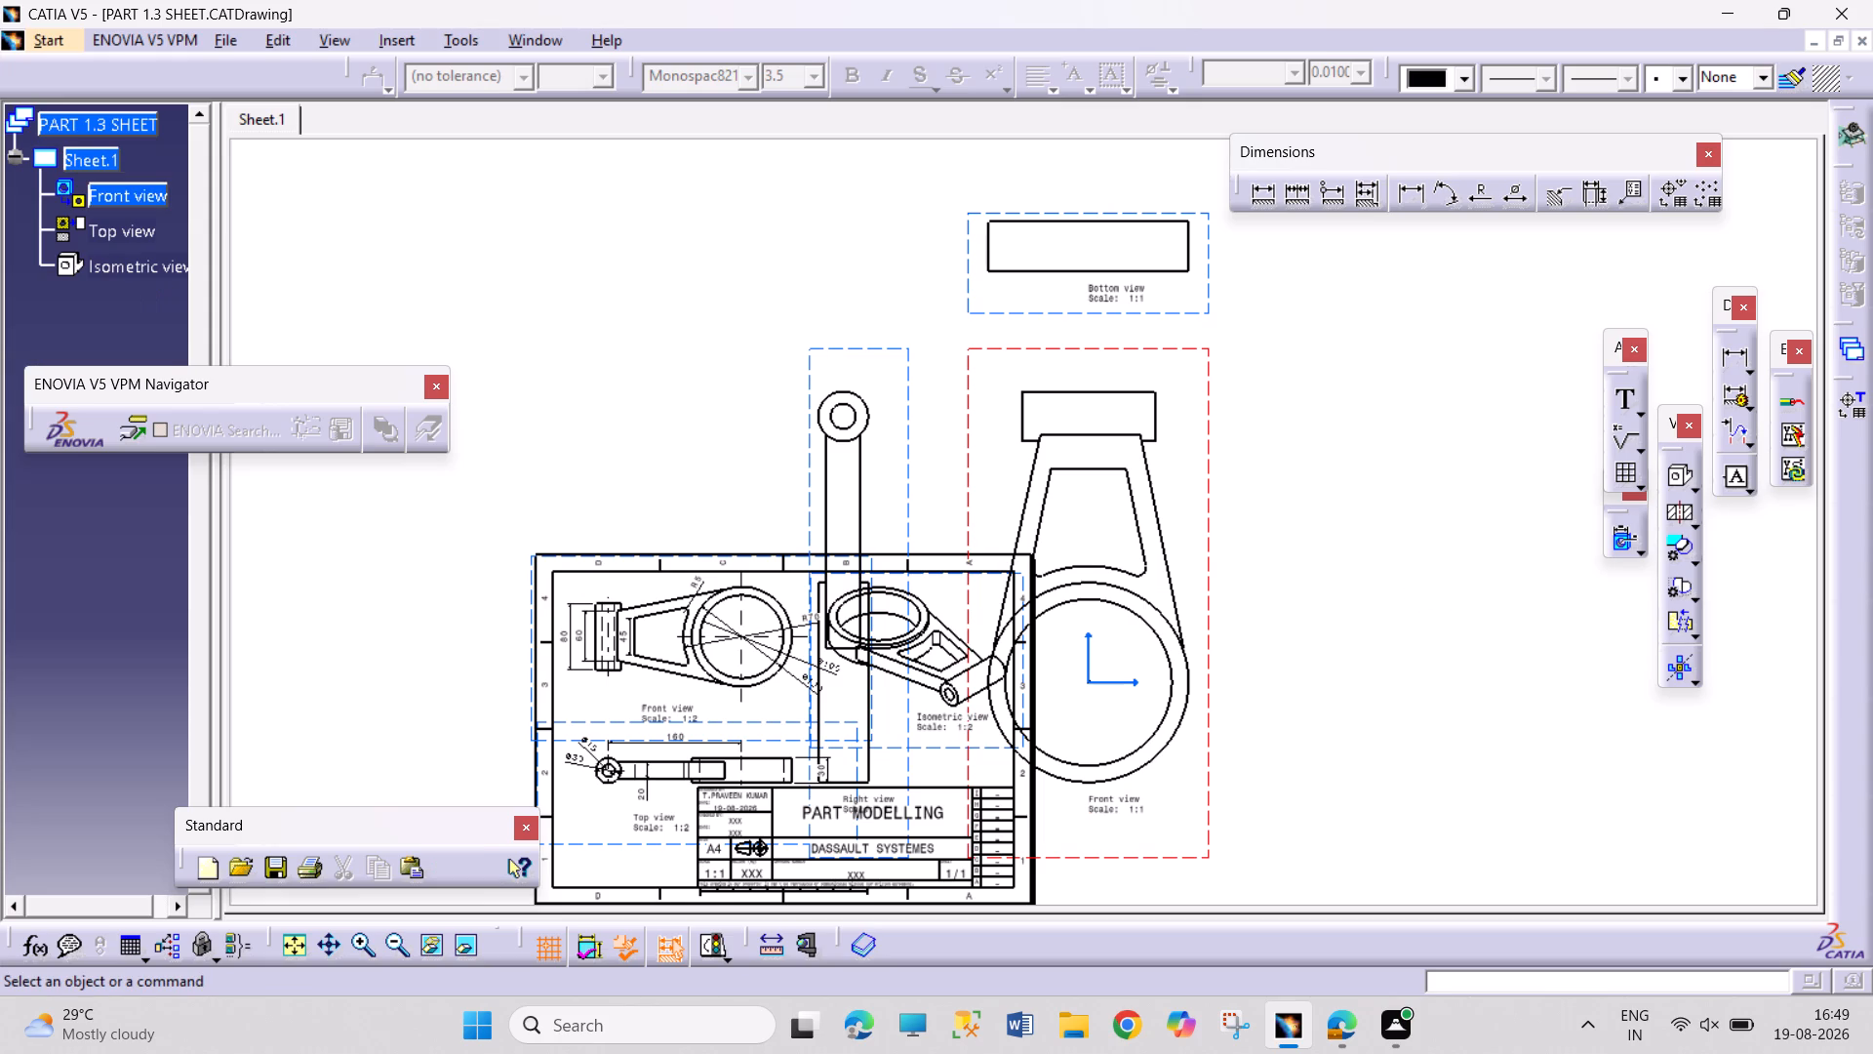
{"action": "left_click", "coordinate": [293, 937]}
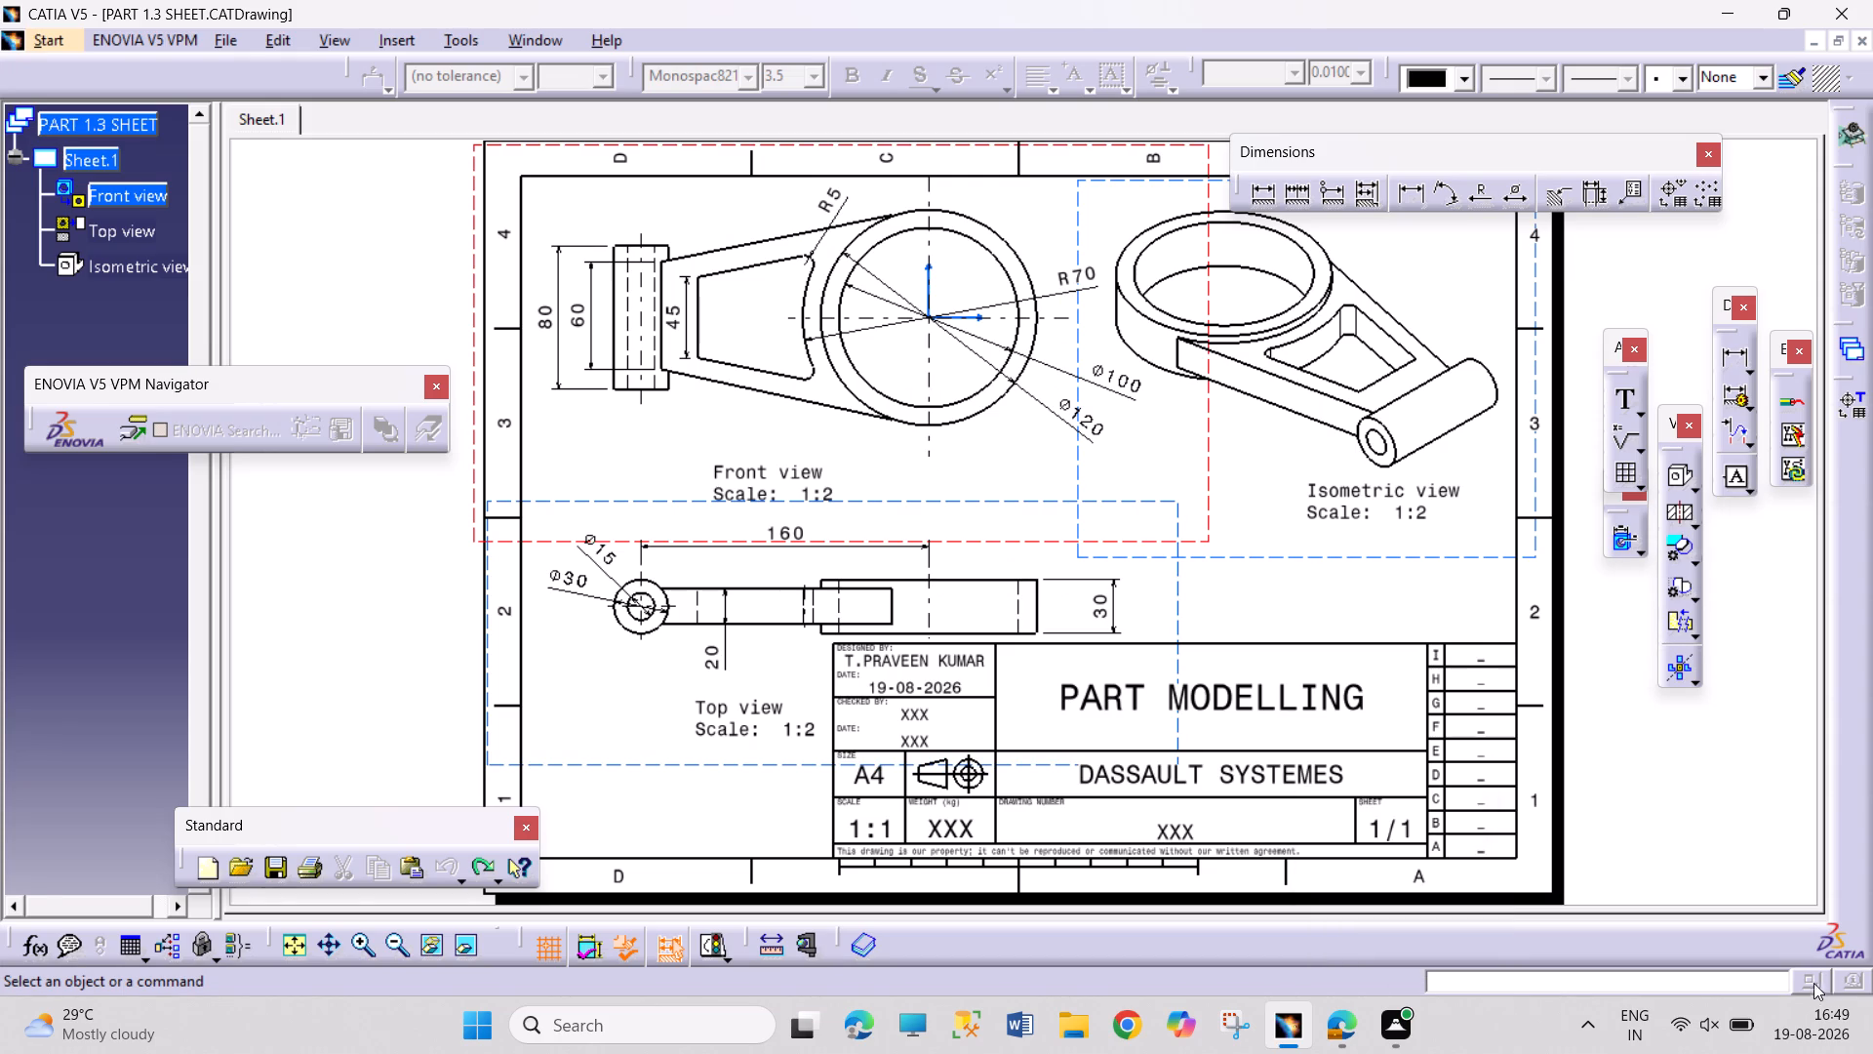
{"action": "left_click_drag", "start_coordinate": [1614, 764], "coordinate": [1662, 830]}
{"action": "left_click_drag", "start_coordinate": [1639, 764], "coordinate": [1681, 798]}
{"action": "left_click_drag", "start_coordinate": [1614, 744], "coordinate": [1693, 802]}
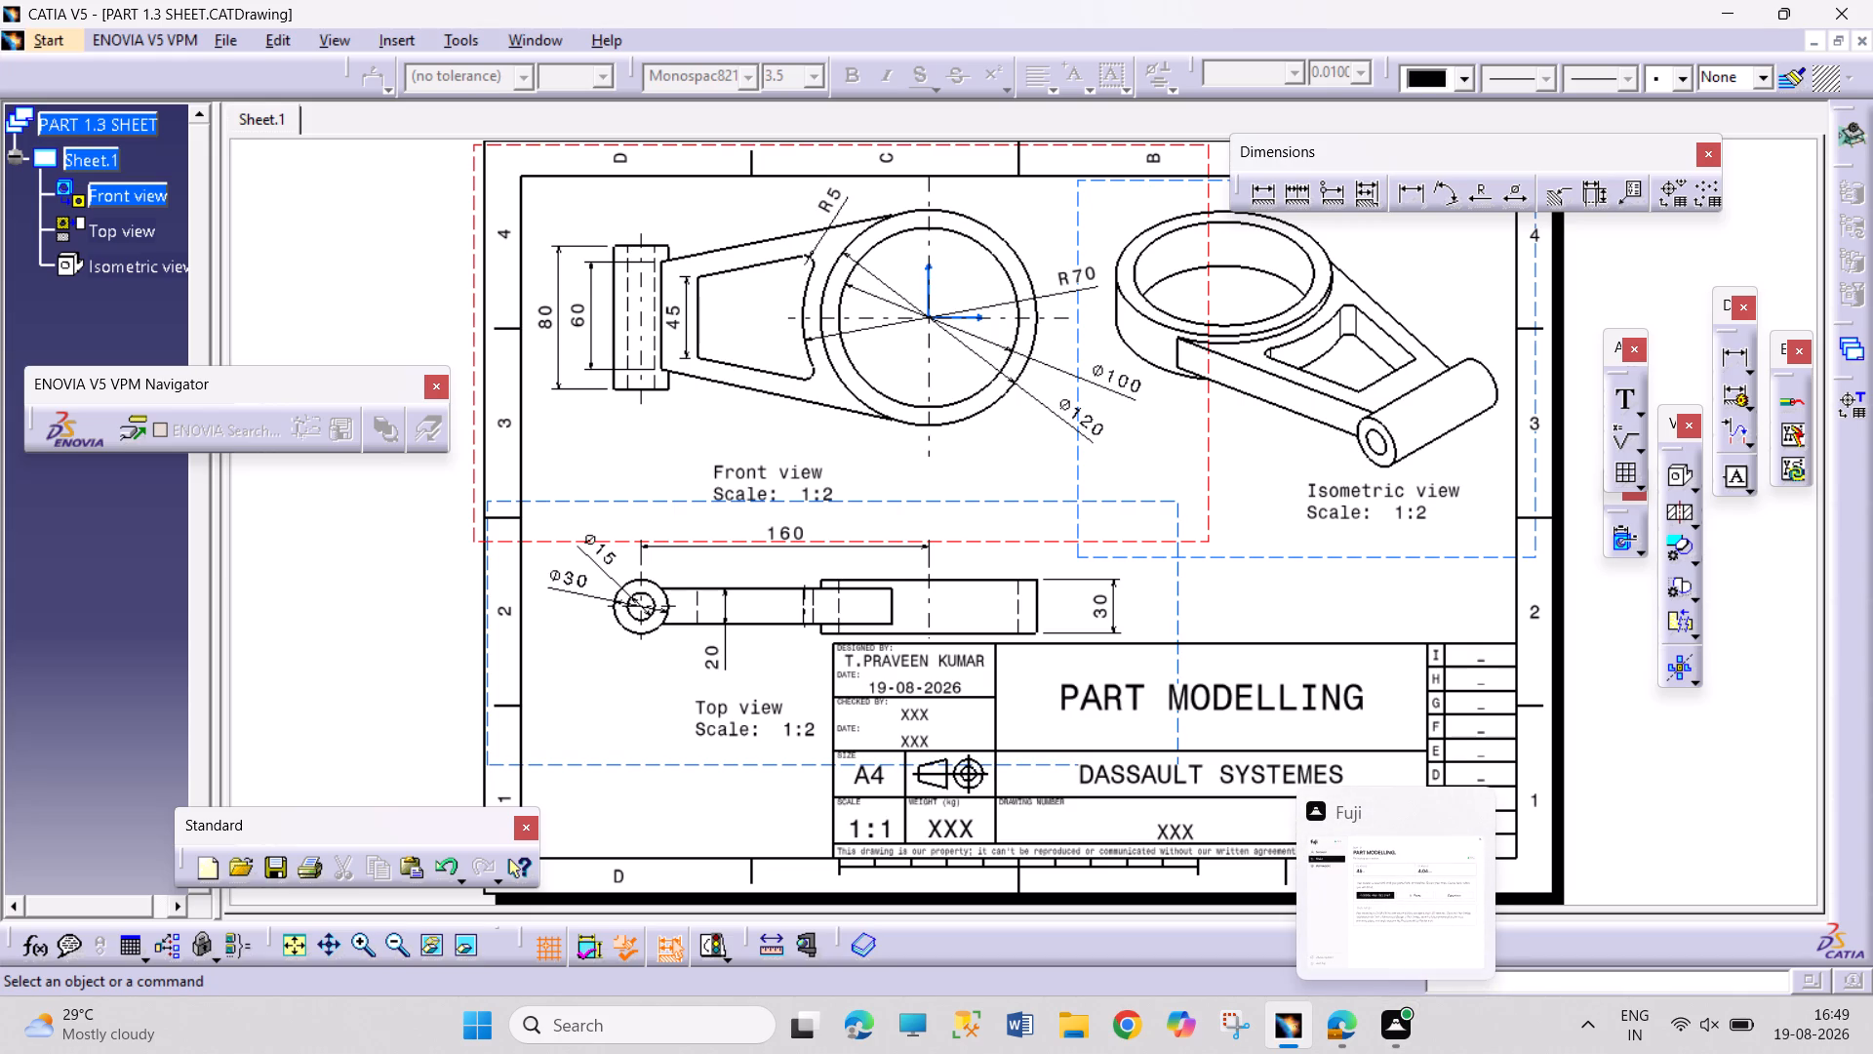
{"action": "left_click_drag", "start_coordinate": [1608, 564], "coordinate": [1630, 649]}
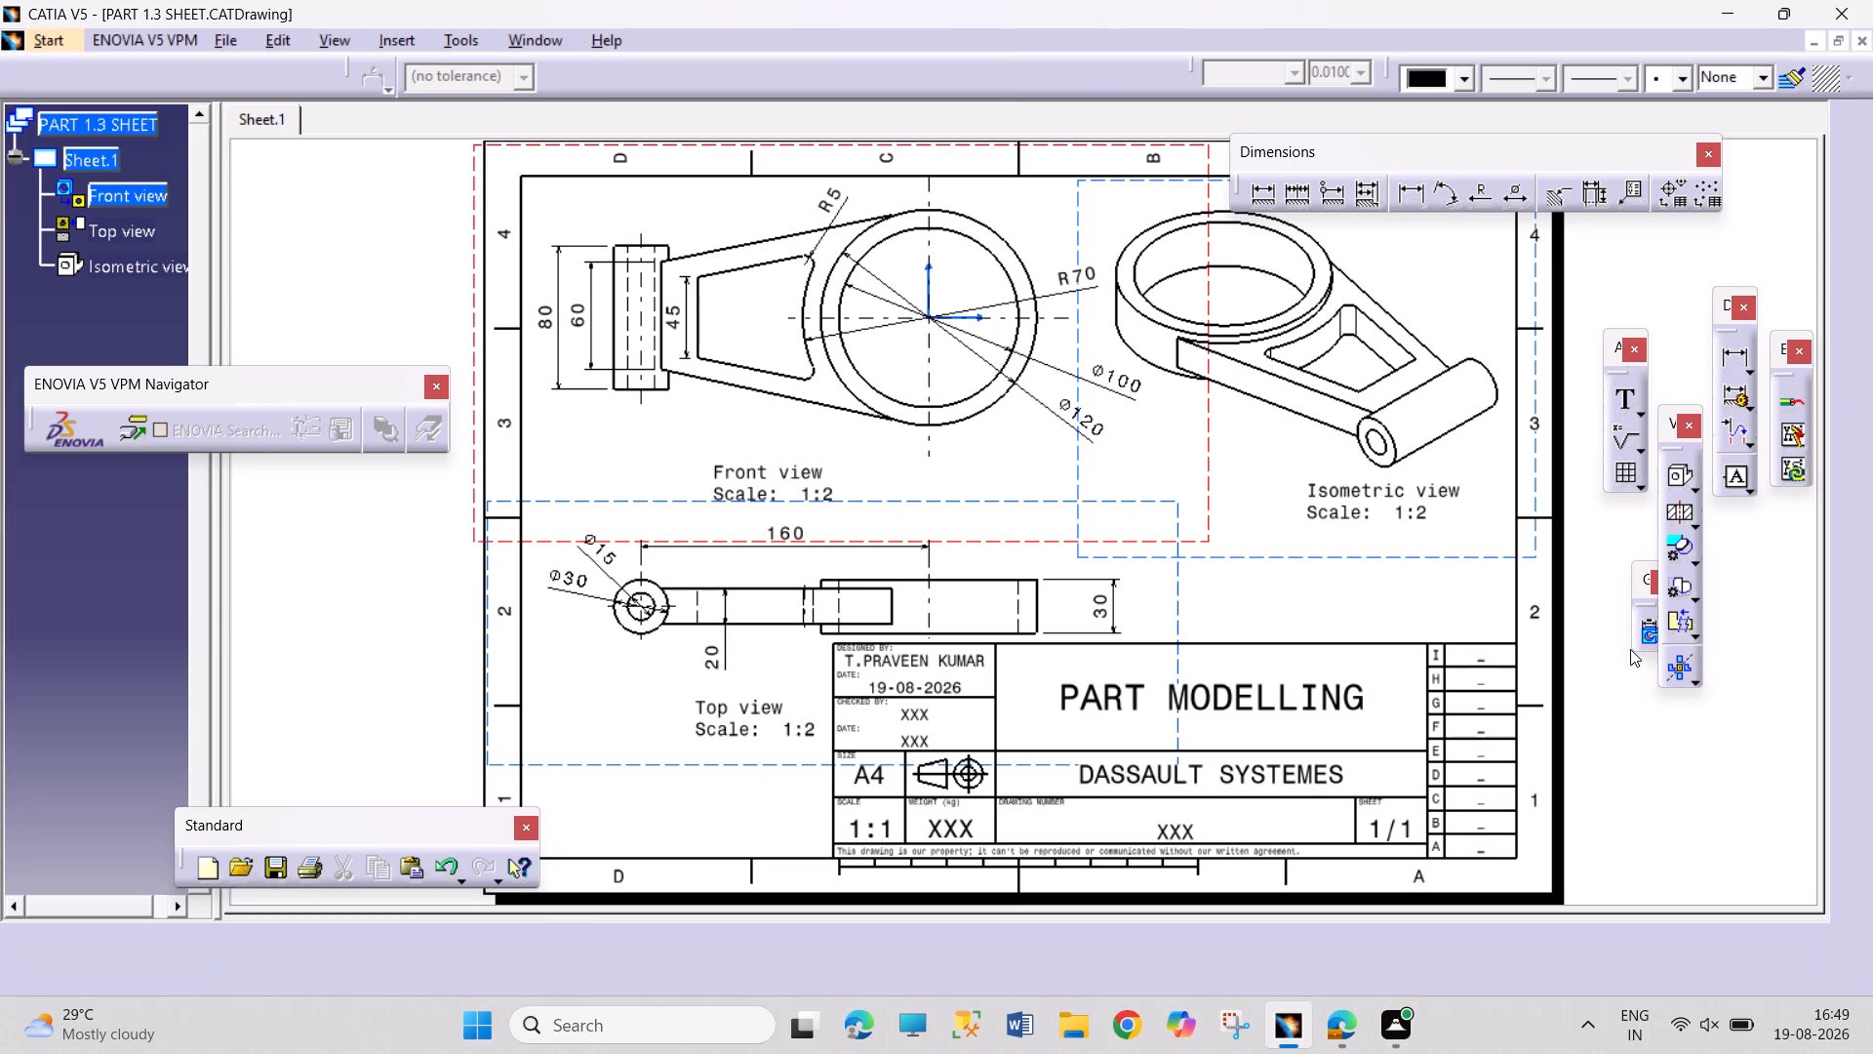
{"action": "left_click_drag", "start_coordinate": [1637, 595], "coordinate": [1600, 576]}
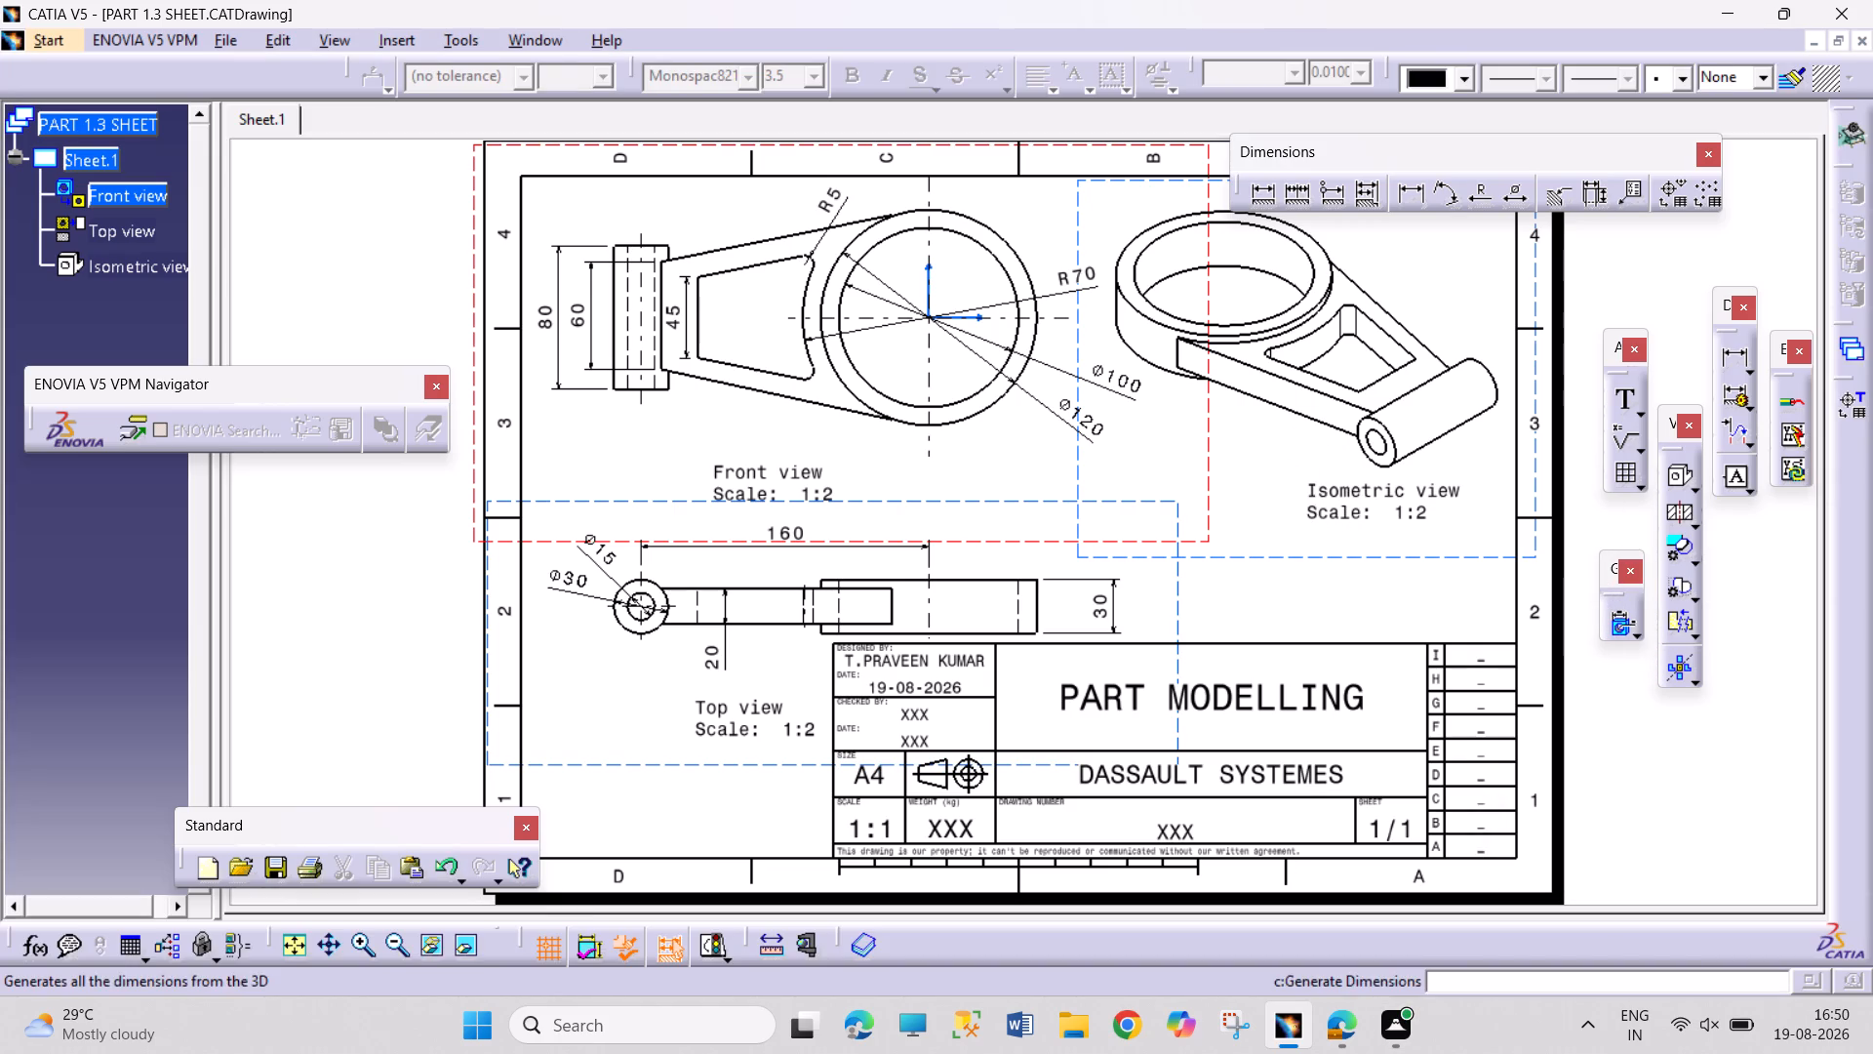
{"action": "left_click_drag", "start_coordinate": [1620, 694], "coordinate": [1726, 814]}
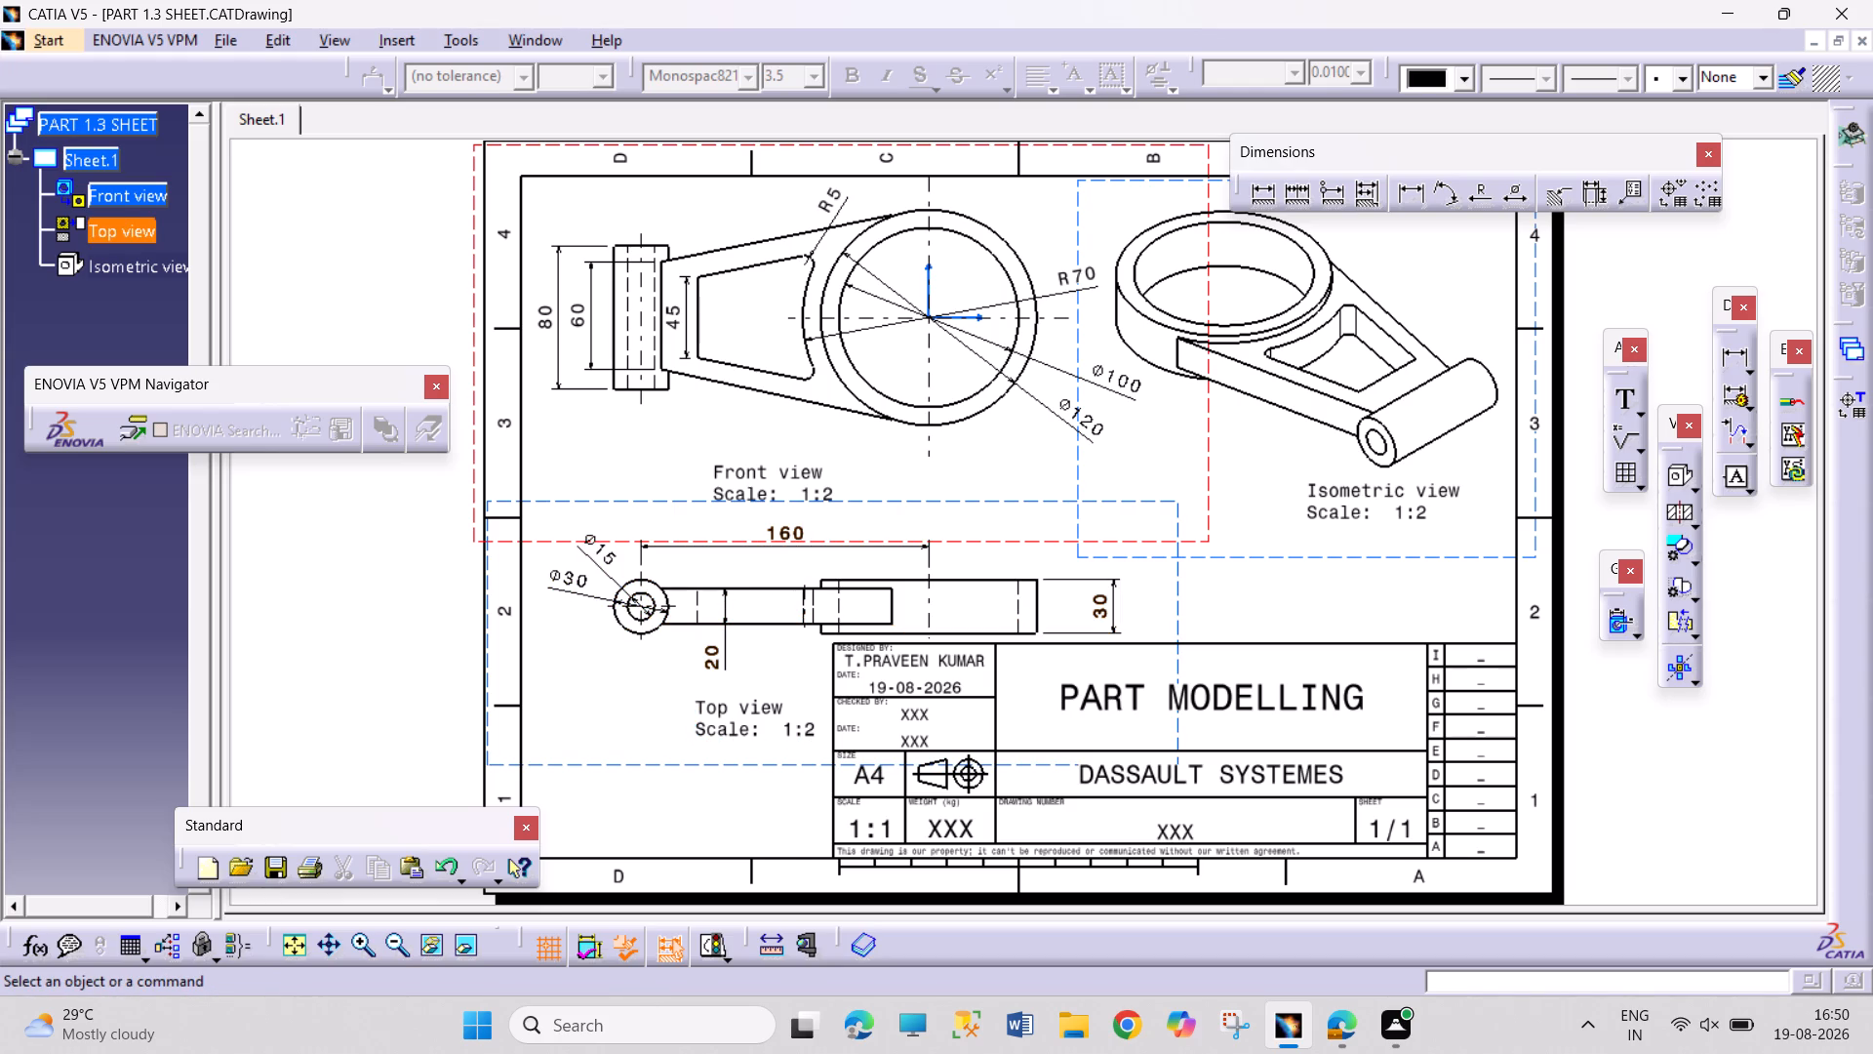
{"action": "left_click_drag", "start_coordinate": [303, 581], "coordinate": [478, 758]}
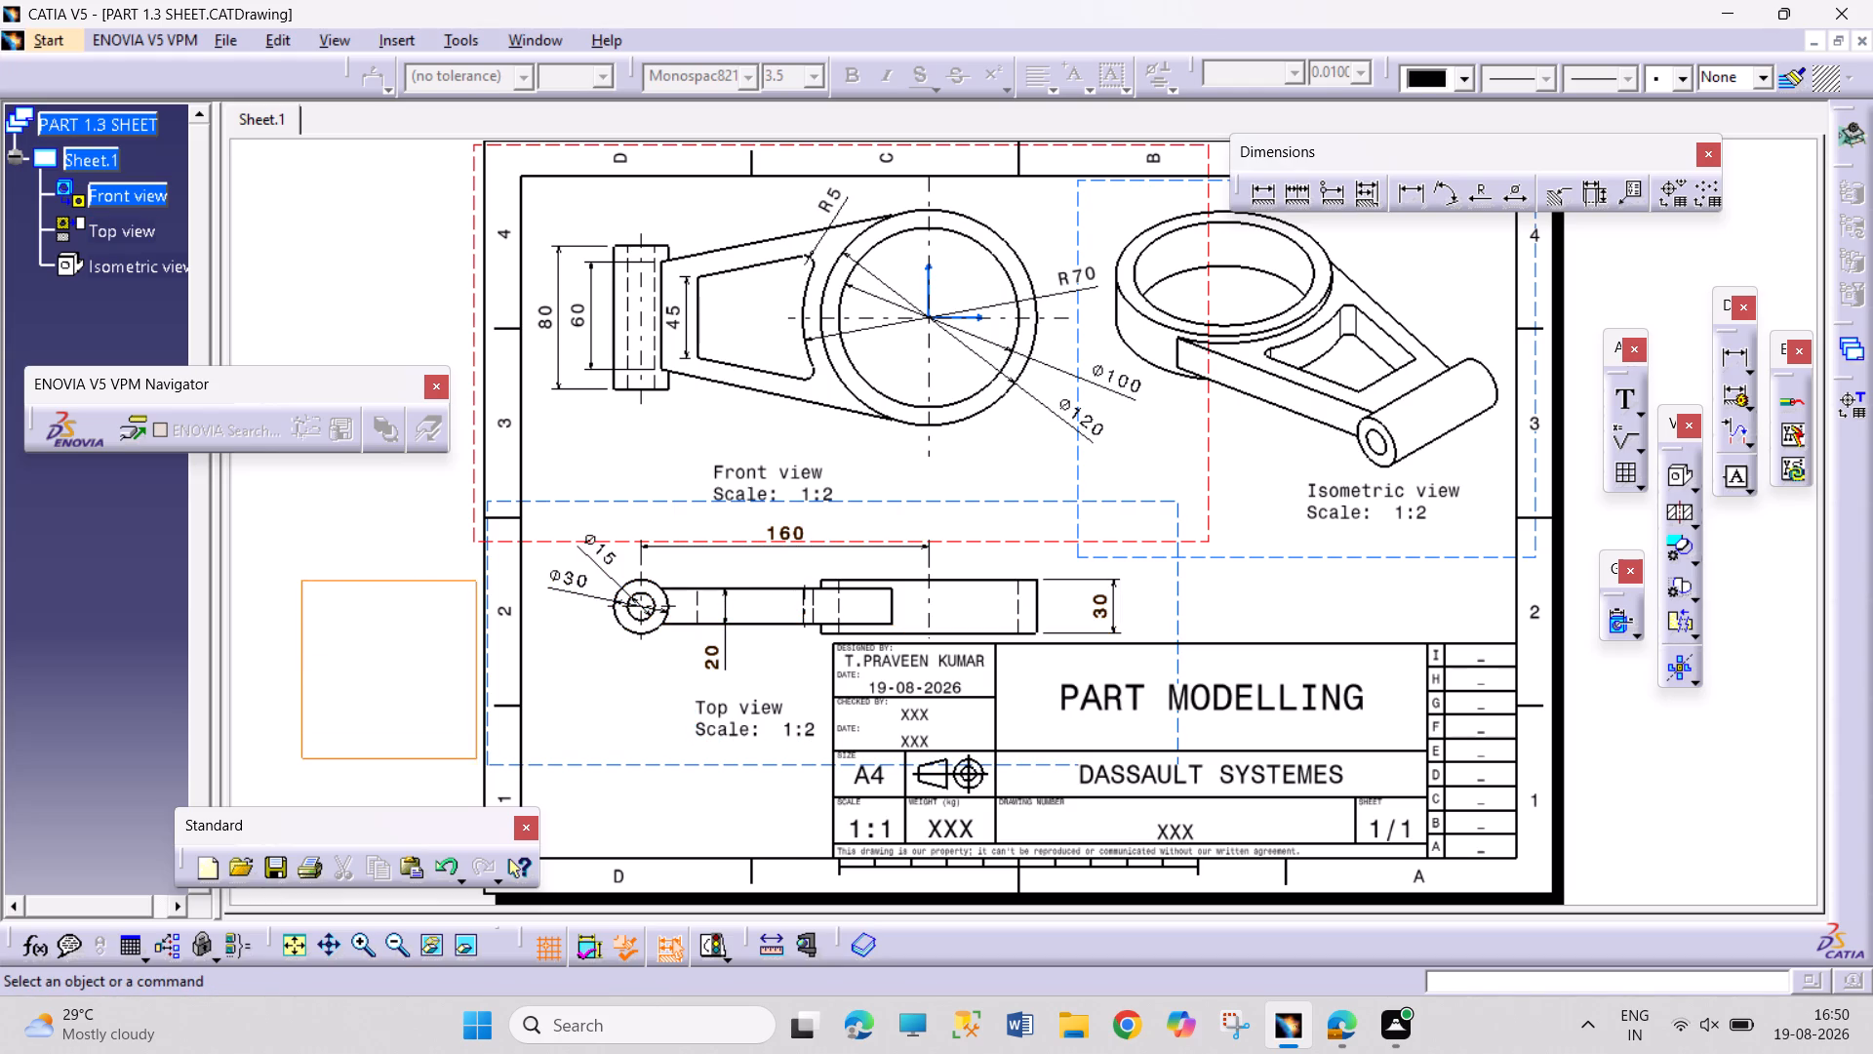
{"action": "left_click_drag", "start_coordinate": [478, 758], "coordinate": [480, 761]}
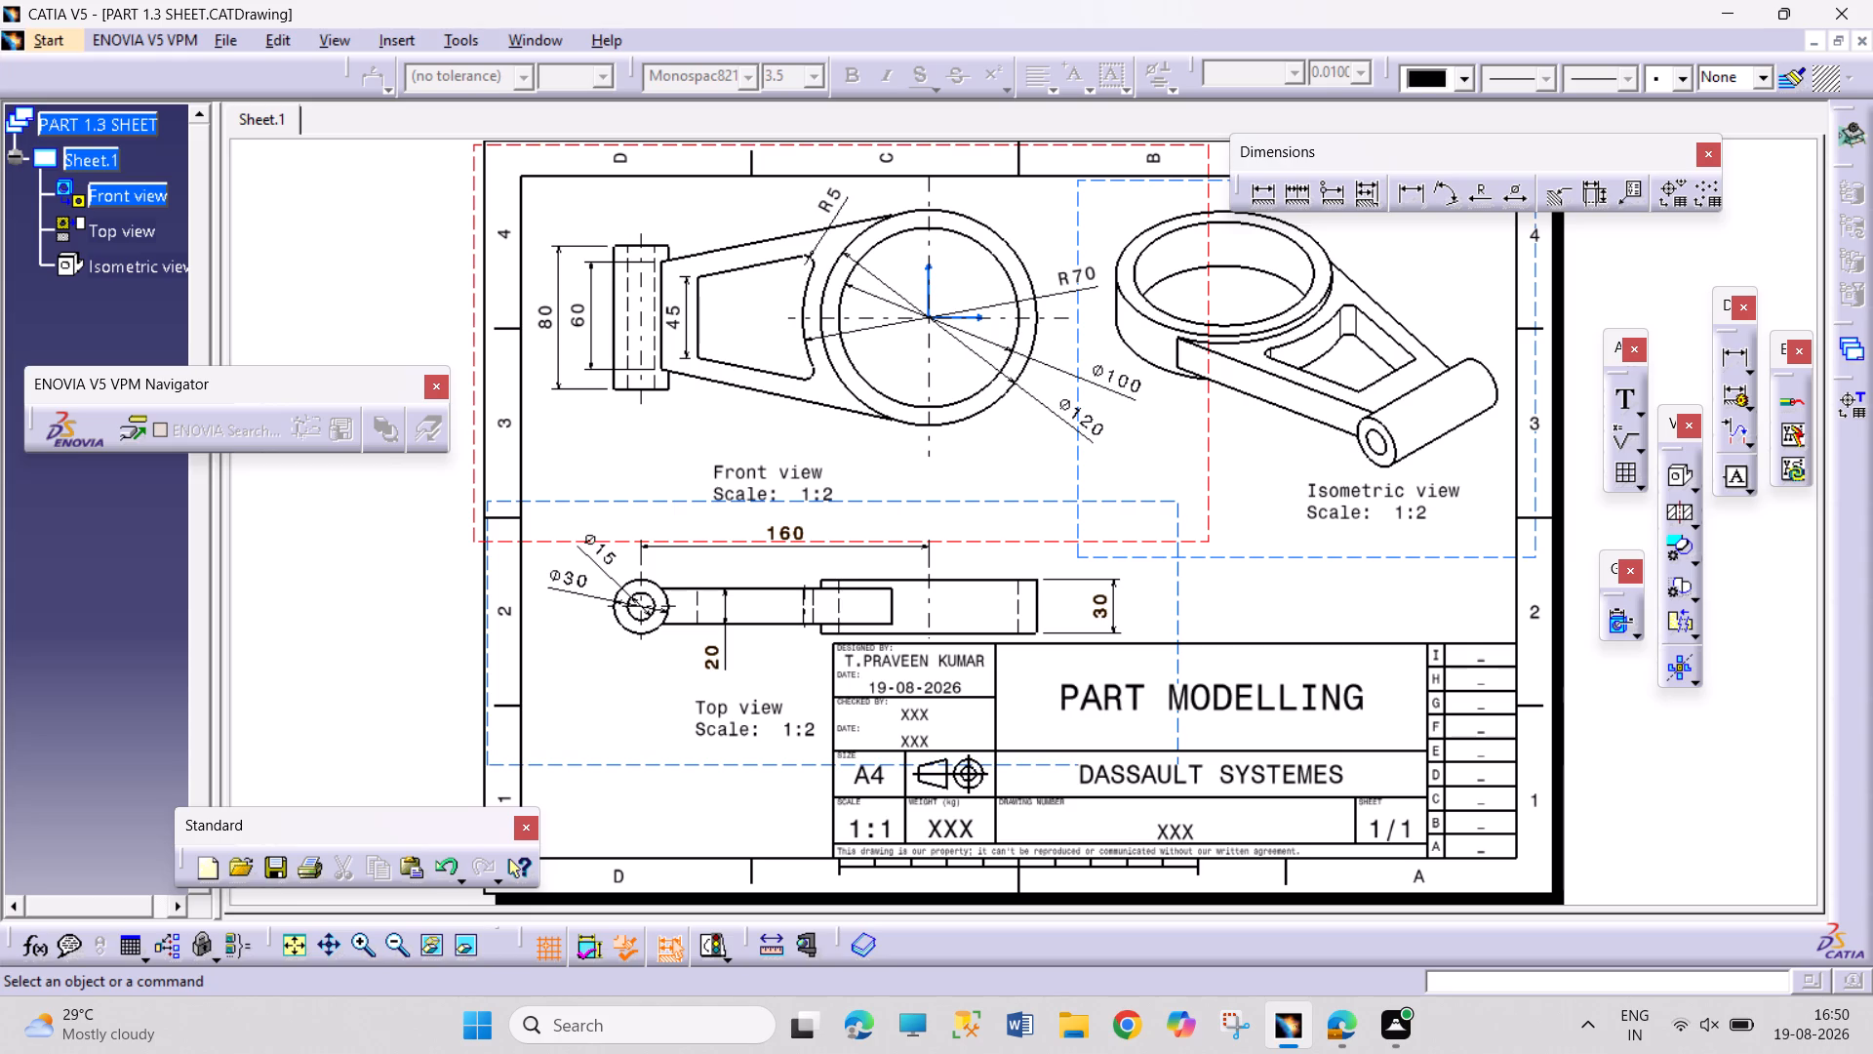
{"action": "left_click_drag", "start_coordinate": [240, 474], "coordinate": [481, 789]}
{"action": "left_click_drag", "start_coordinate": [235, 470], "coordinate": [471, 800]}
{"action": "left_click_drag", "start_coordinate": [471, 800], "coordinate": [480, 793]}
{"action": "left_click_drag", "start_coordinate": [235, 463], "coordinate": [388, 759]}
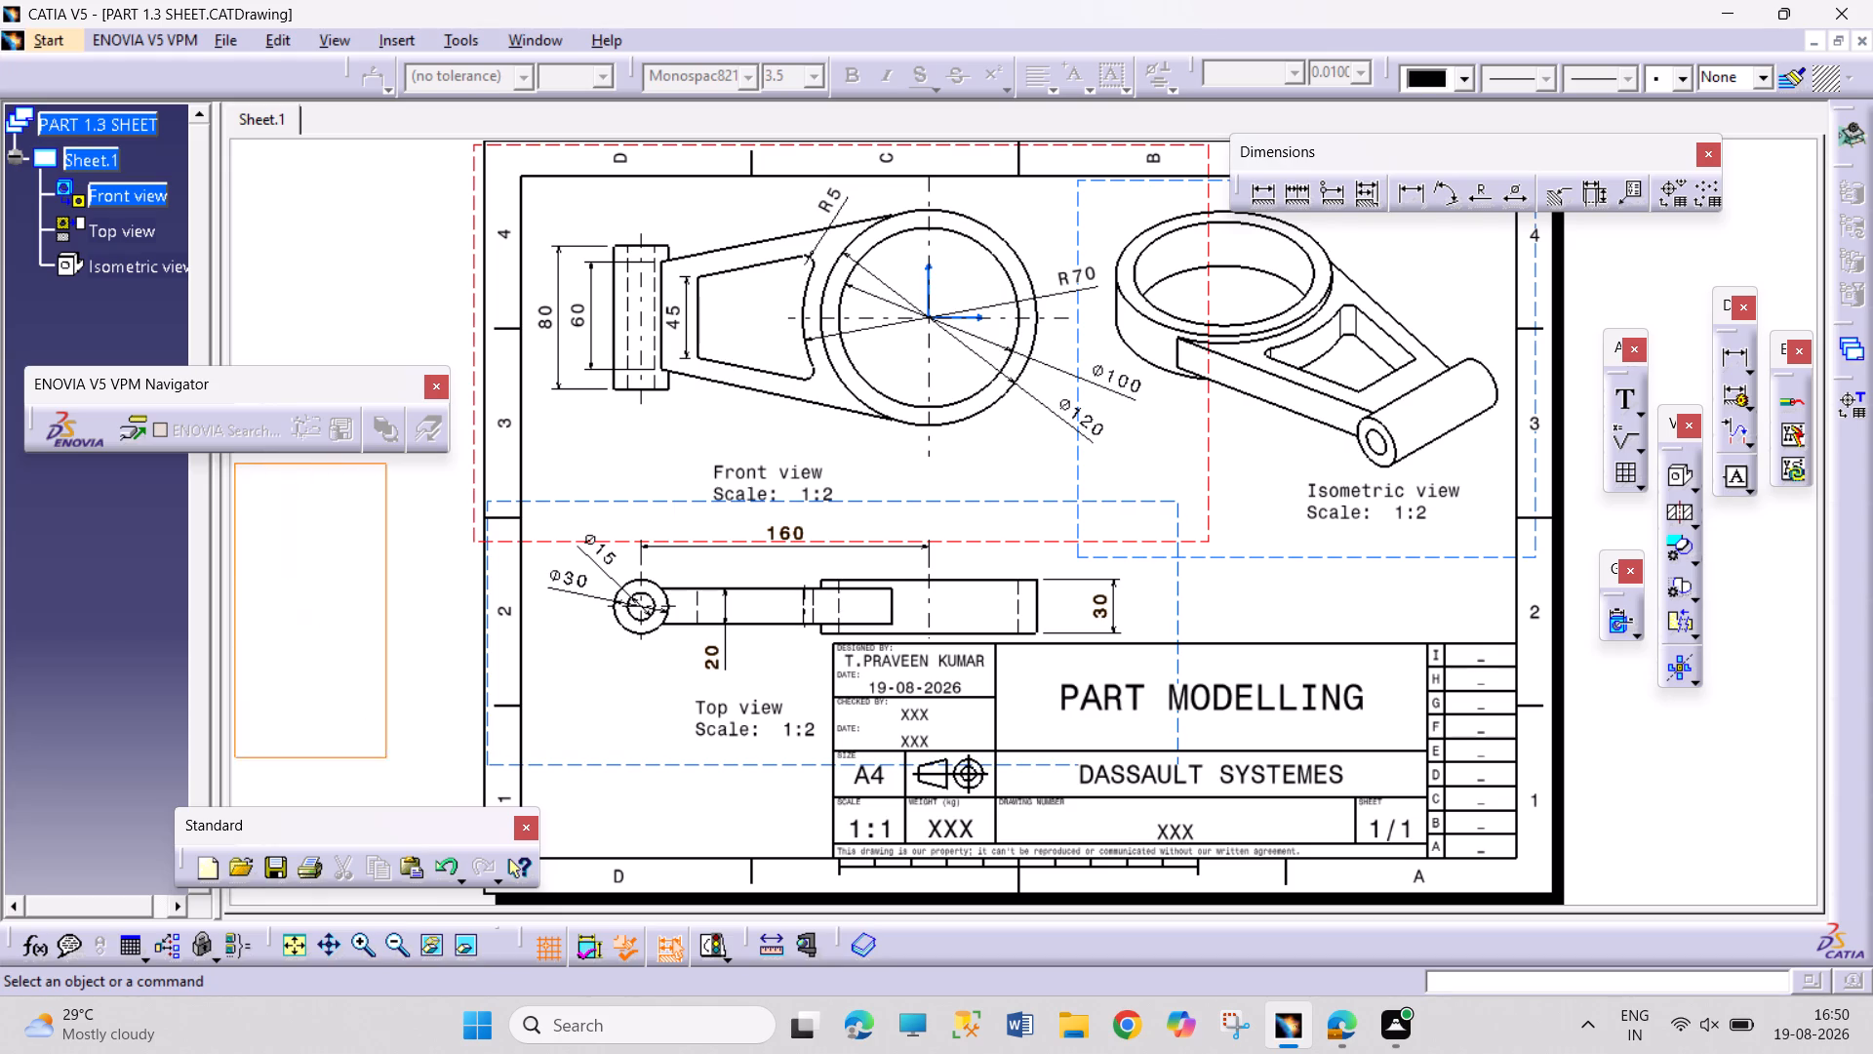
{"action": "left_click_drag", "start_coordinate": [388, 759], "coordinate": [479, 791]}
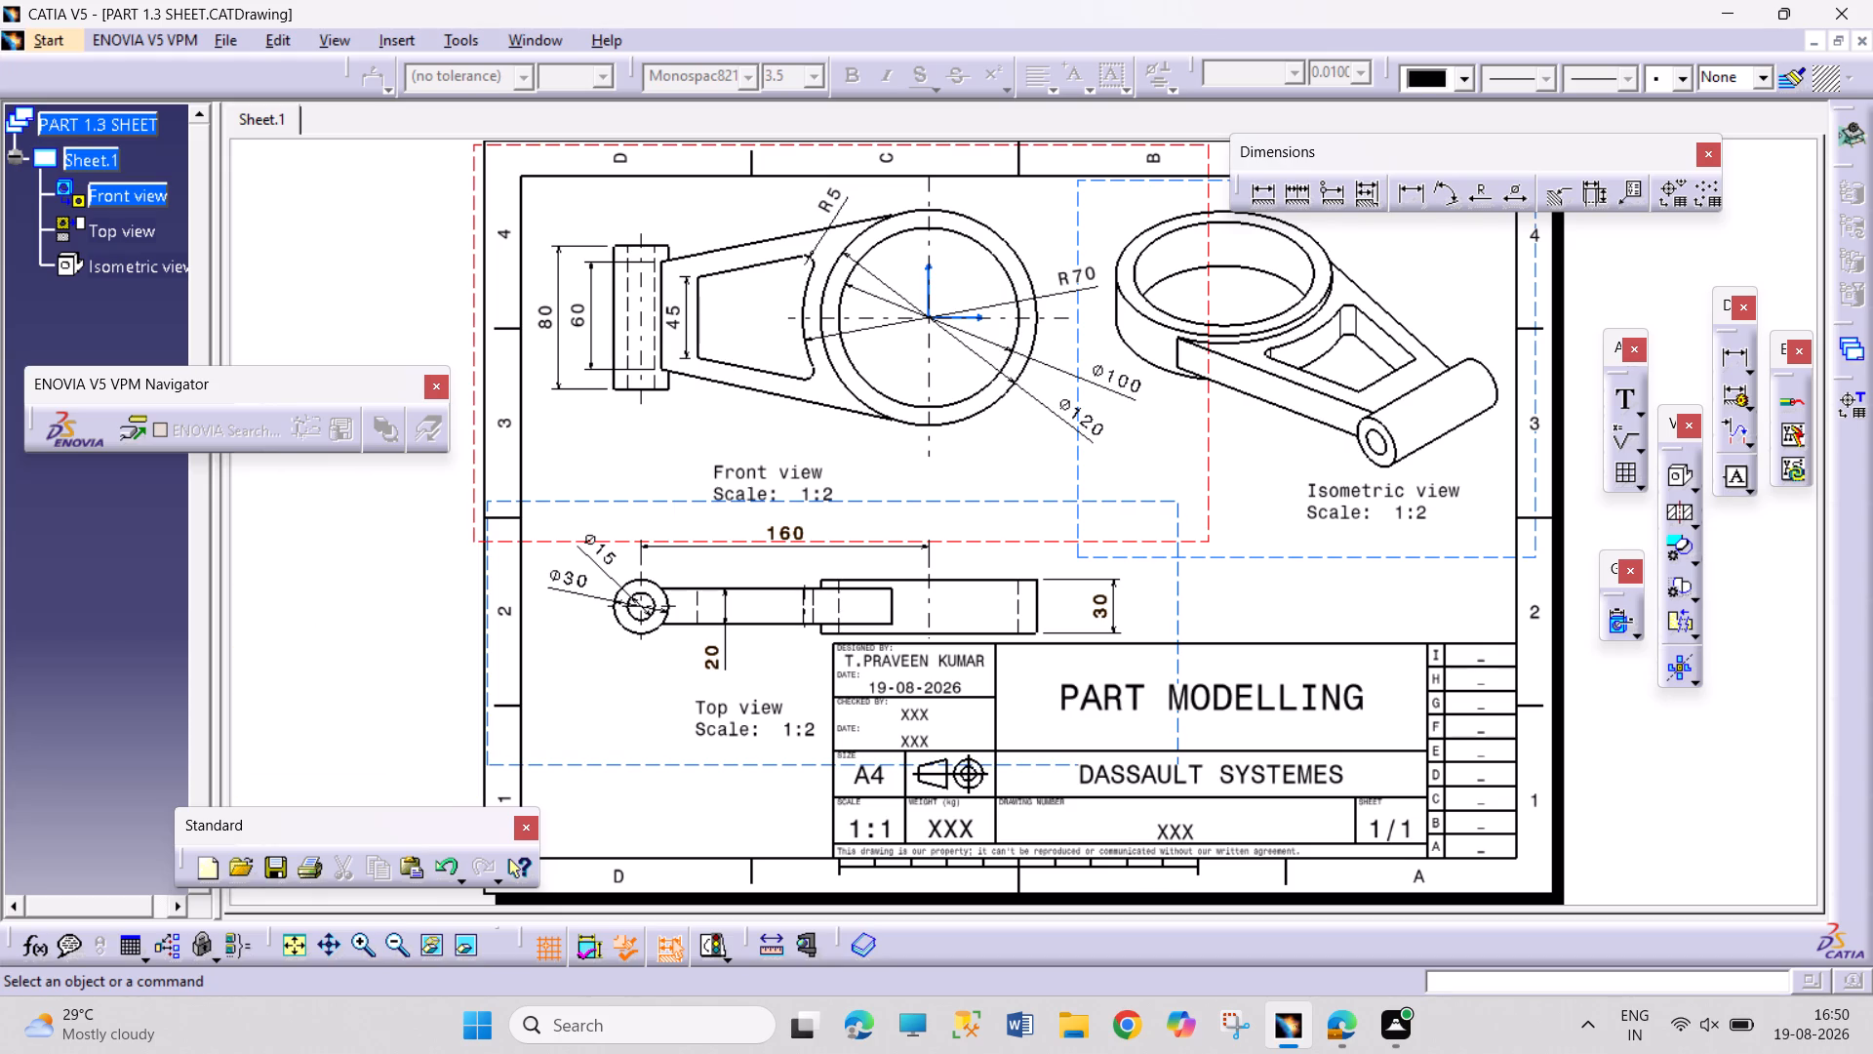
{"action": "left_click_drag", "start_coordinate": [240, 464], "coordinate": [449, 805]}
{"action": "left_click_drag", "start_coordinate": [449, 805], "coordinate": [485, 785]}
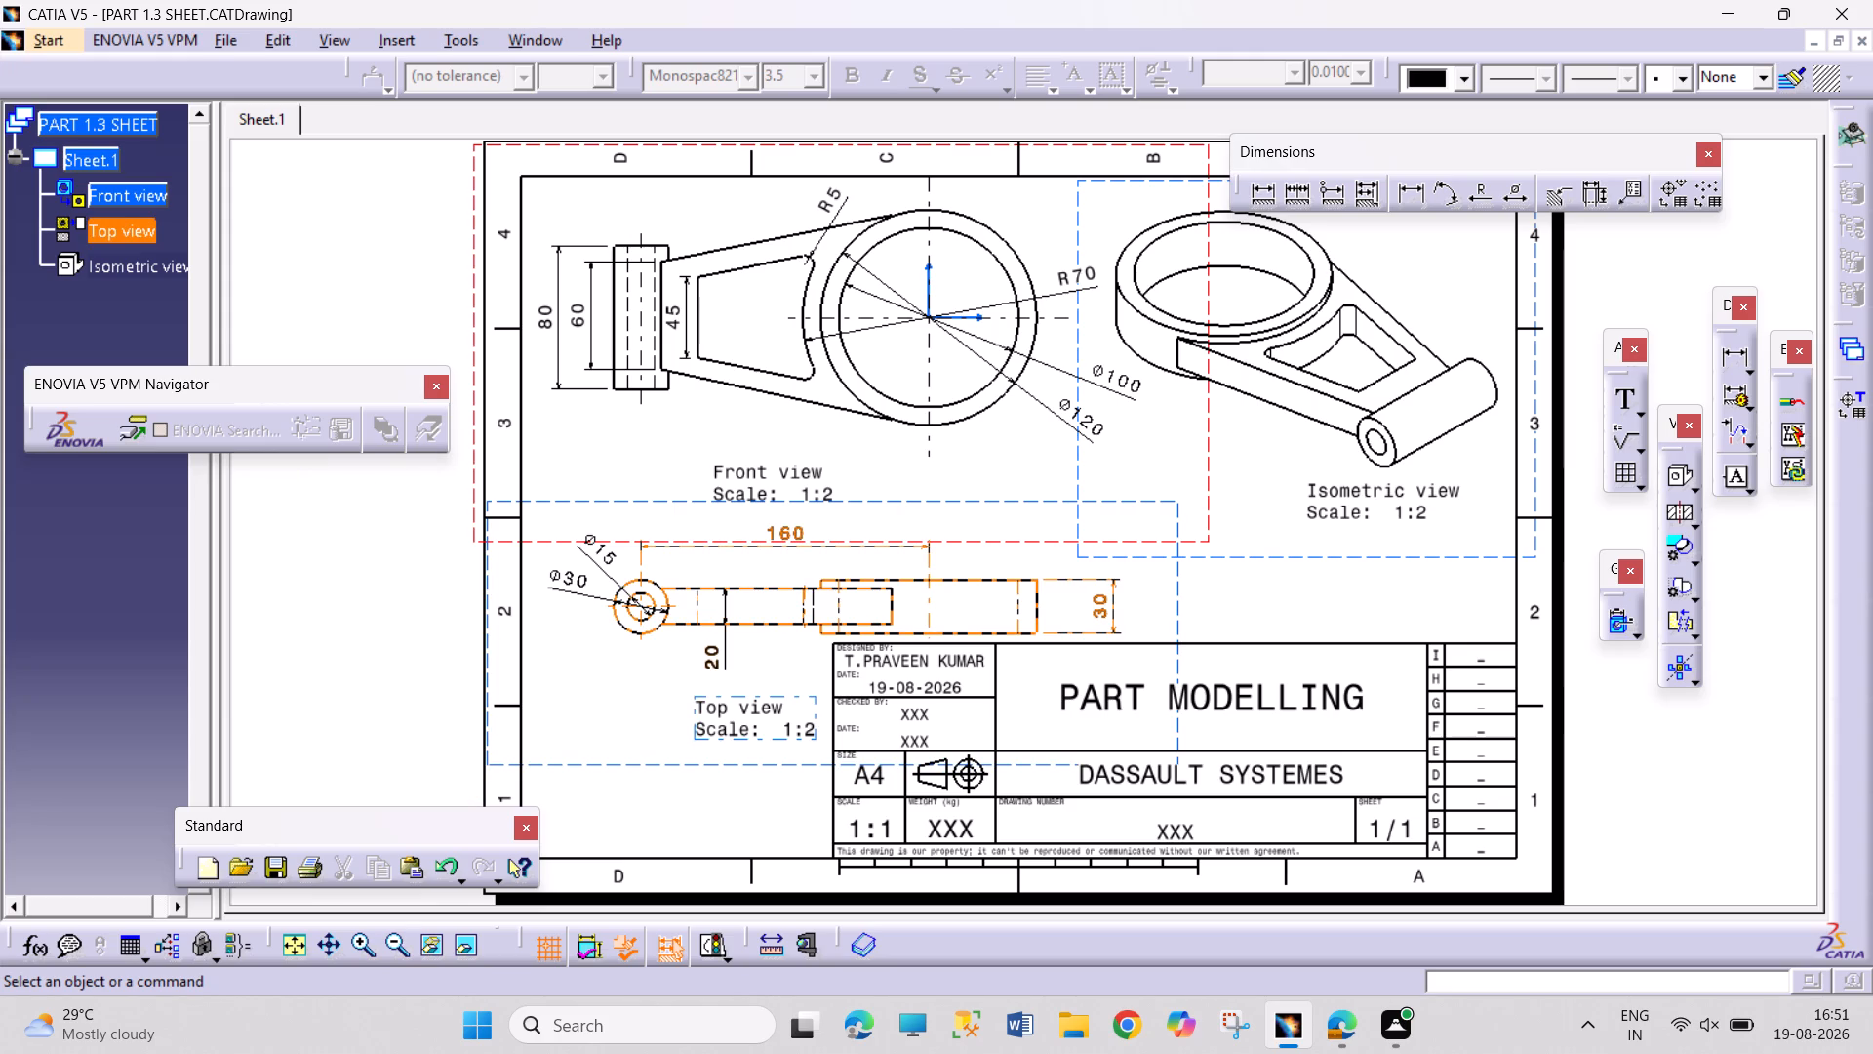